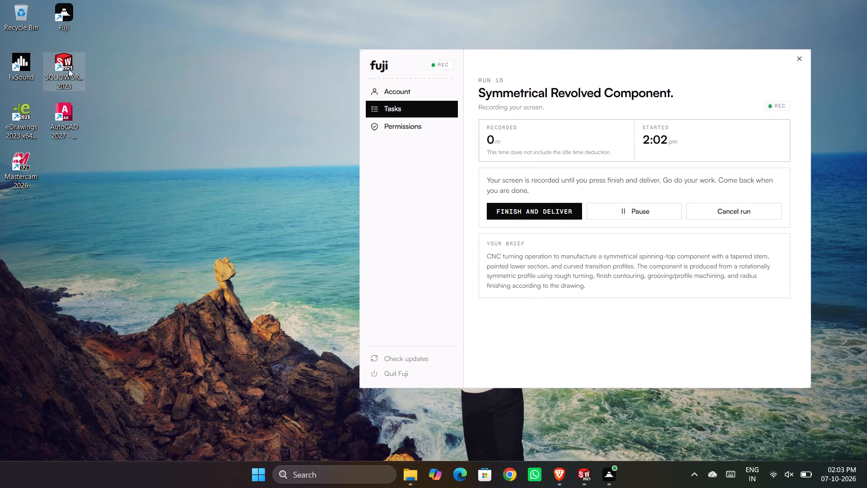
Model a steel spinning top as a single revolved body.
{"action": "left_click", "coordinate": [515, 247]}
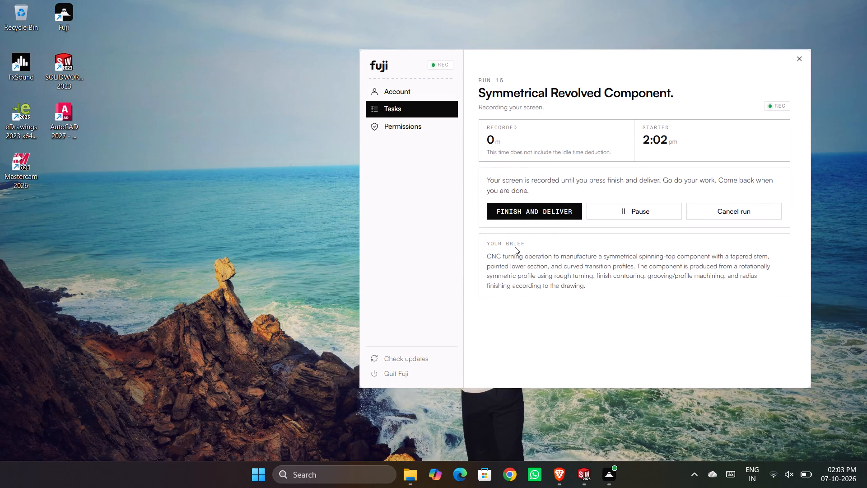
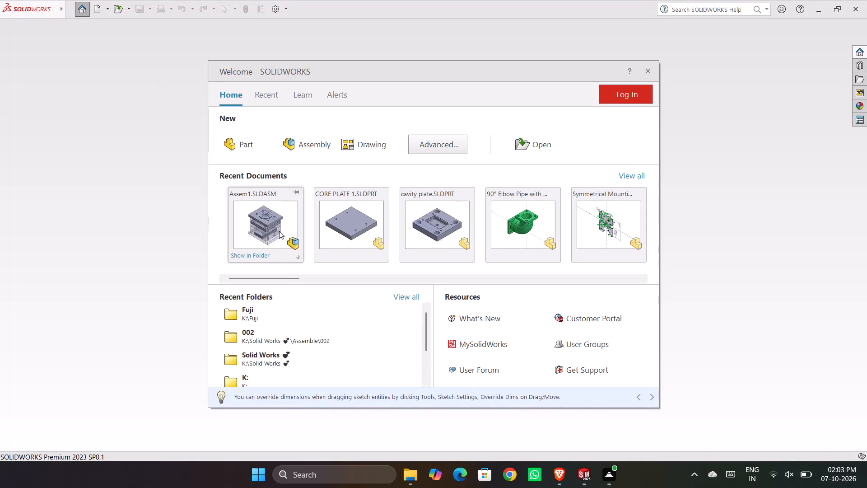
Create a new part document.
{"action": "left_click", "coordinate": [238, 137]}
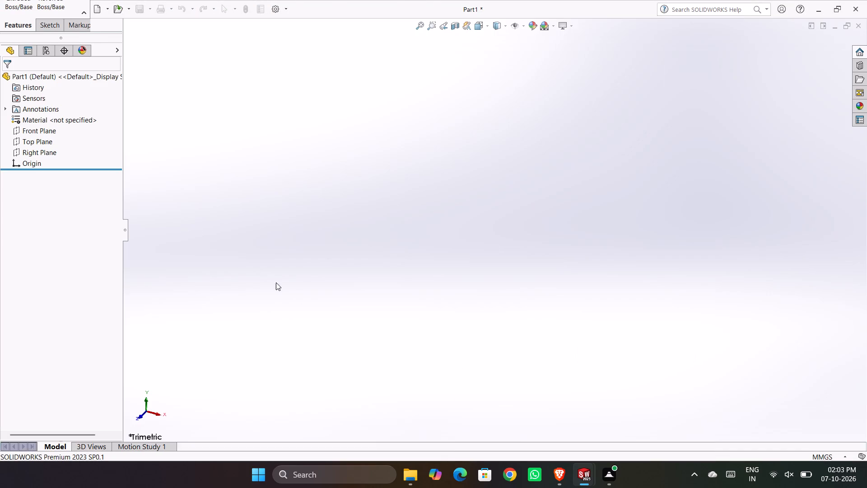
Start a new sketch in the empty part, ready for choosing its sketch plane.
{"action": "left_click", "coordinate": [48, 66]}
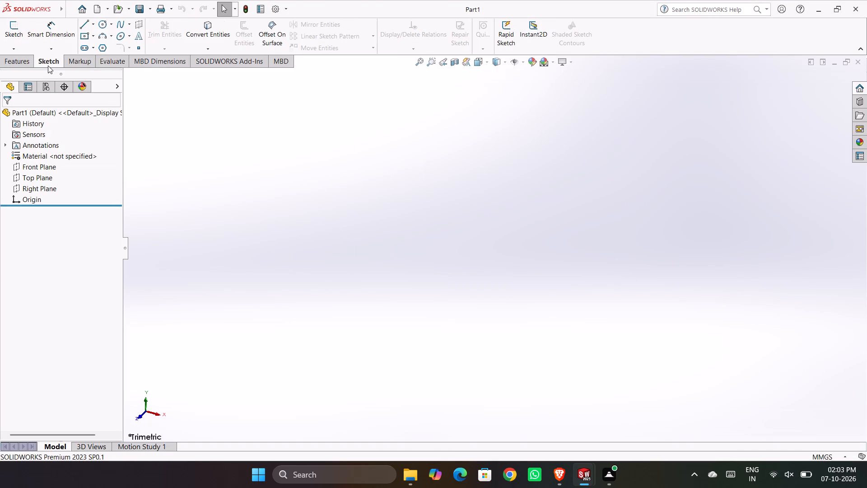
{"action": "left_click", "coordinate": [19, 33]}
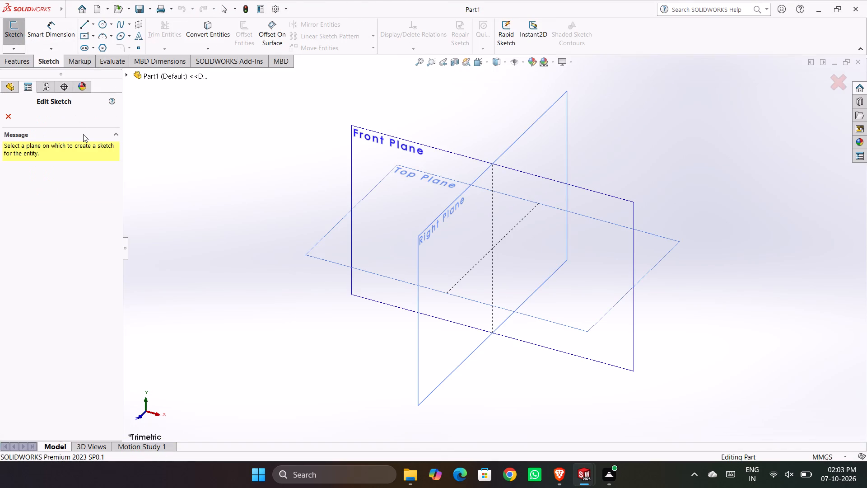
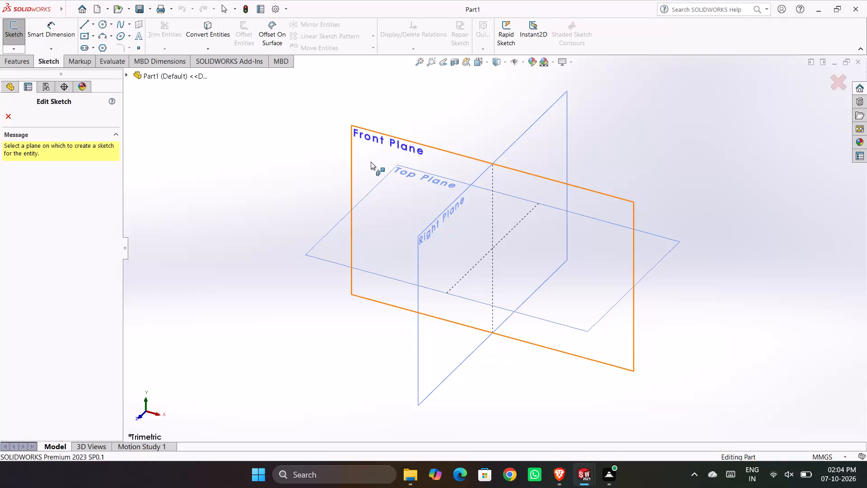
Choose the Front Plane as the sketch plane.
{"action": "left_click", "coordinate": [371, 162]}
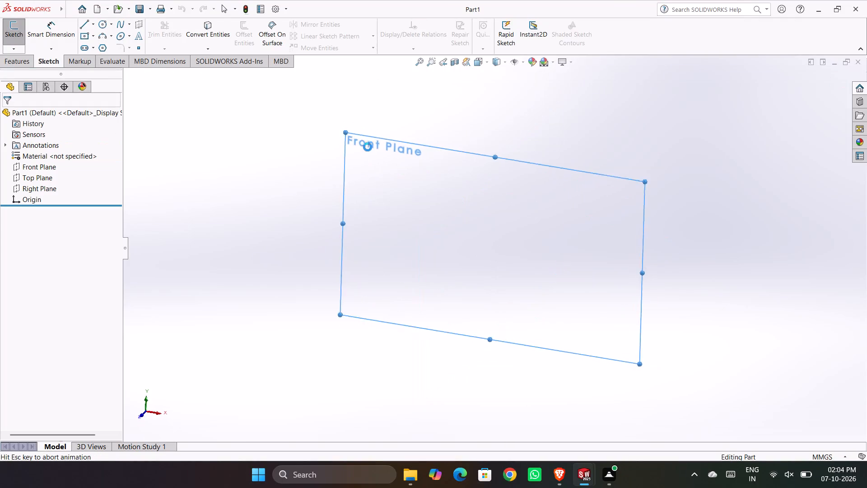
{"action": "right_click_drag", "start_coordinate": [313, 230], "coordinate": [290, 213]}
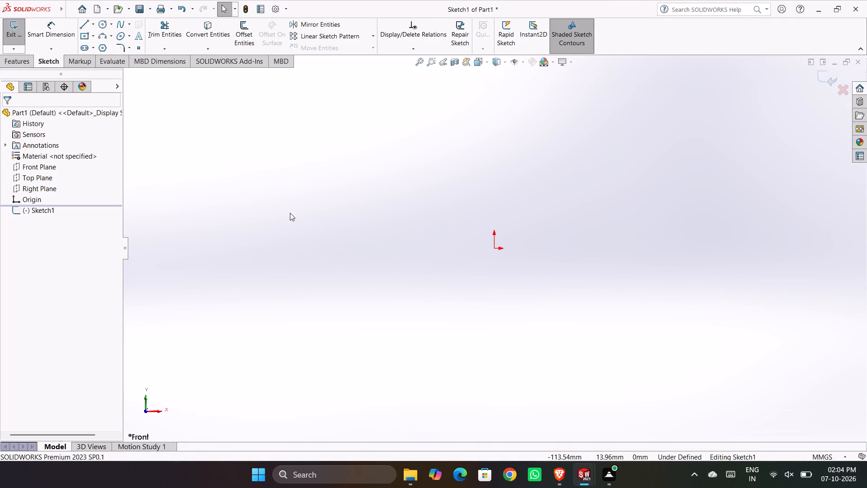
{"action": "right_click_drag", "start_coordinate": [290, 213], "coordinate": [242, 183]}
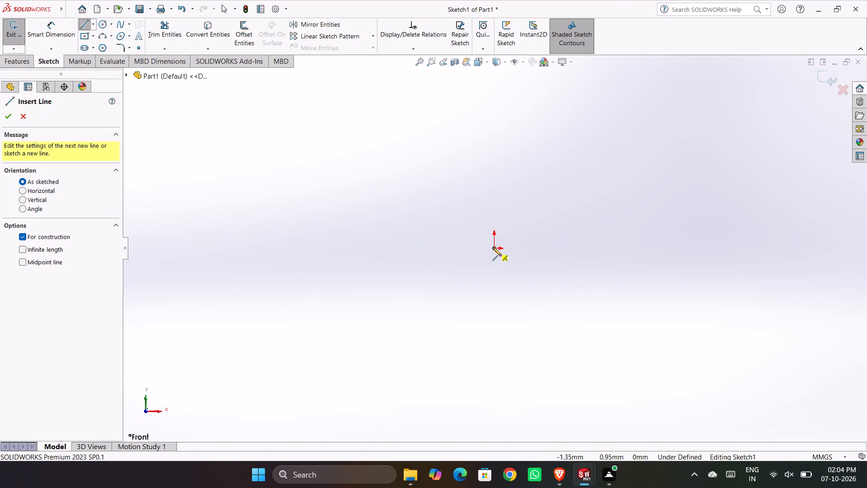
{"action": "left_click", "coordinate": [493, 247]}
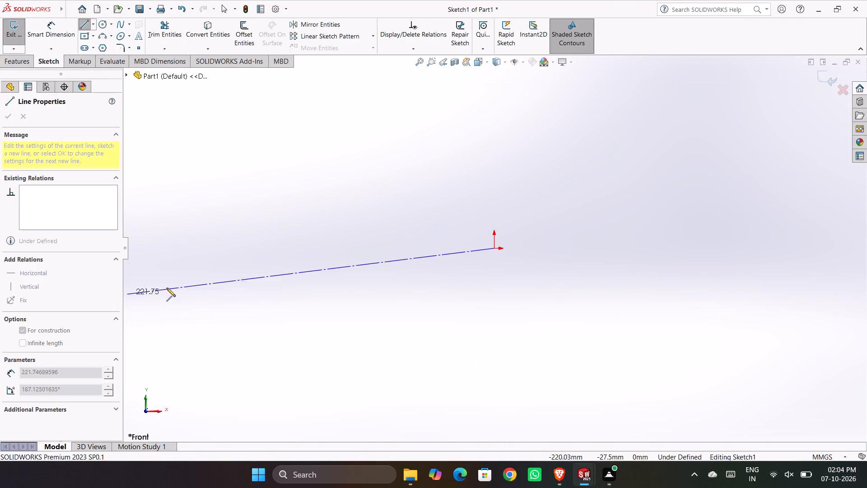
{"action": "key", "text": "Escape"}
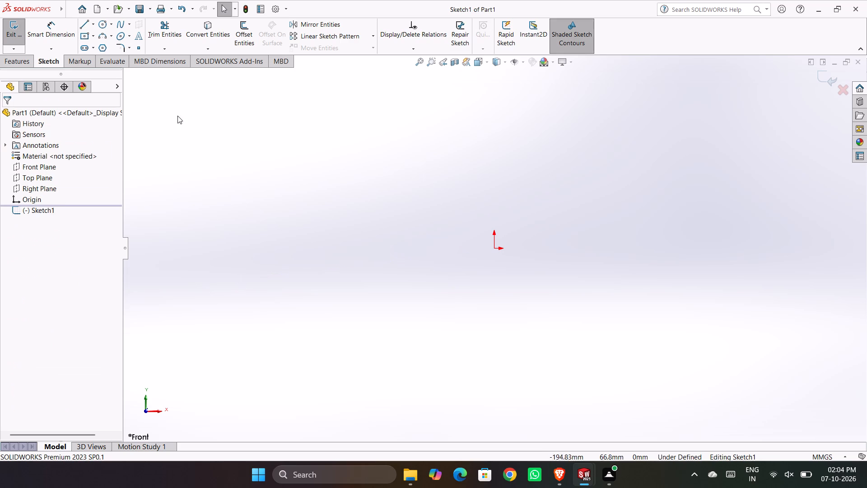
Draw infinite-length vertical and horizontal construction centerlines through the origin.
{"action": "right_click_drag", "start_coordinate": [287, 243], "coordinate": [216, 191]}
{"action": "left_click", "coordinate": [42, 251]}
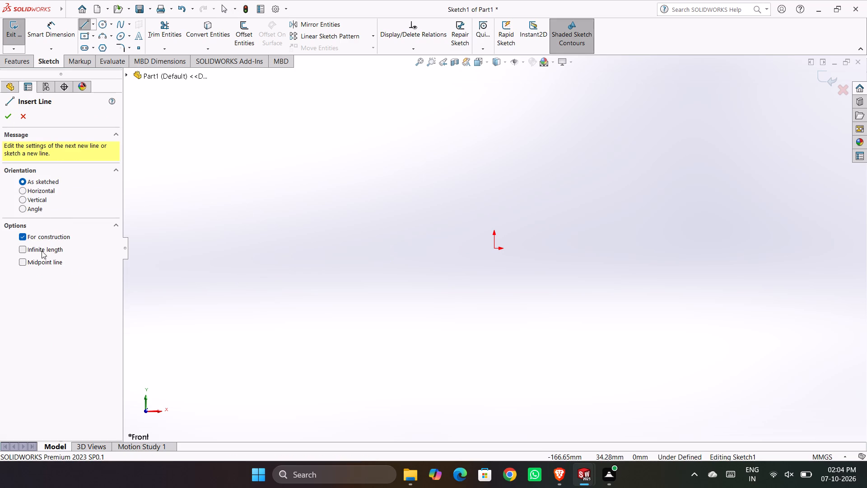
{"action": "left_click_drag", "start_coordinate": [492, 249], "coordinate": [492, 240]}
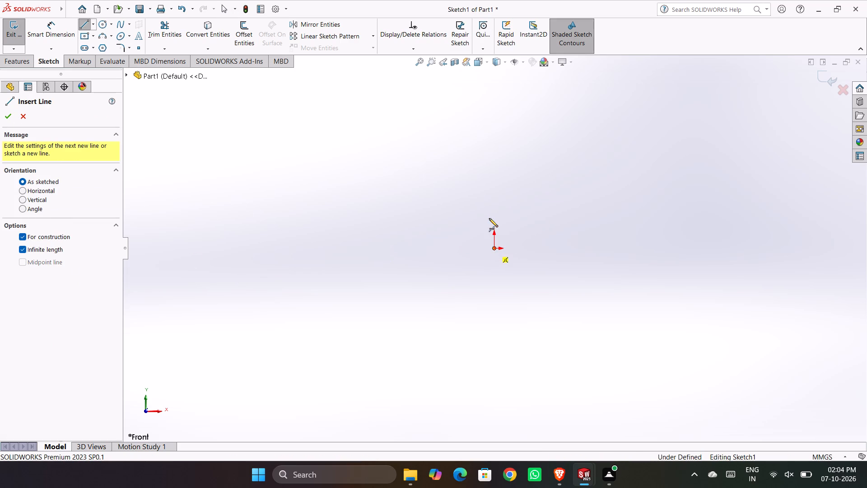
{"action": "left_click", "coordinate": [493, 201]}
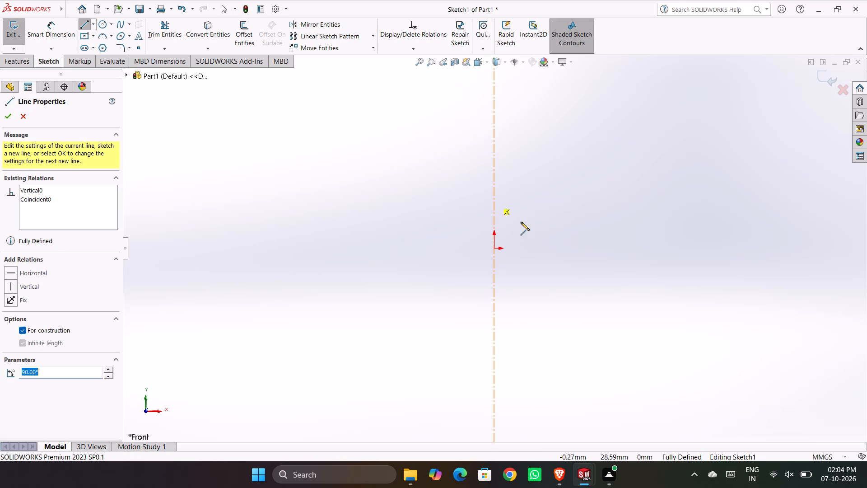
{"action": "left_click", "coordinate": [494, 249]}
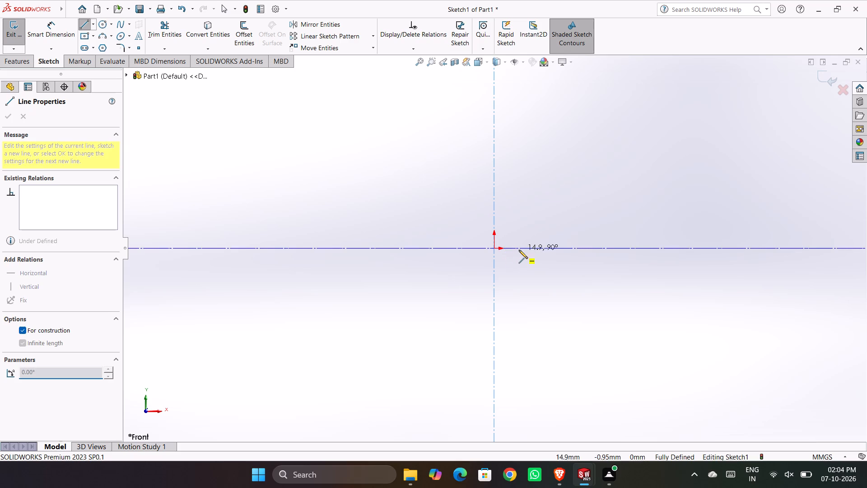
{"action": "left_click", "coordinate": [522, 249]}
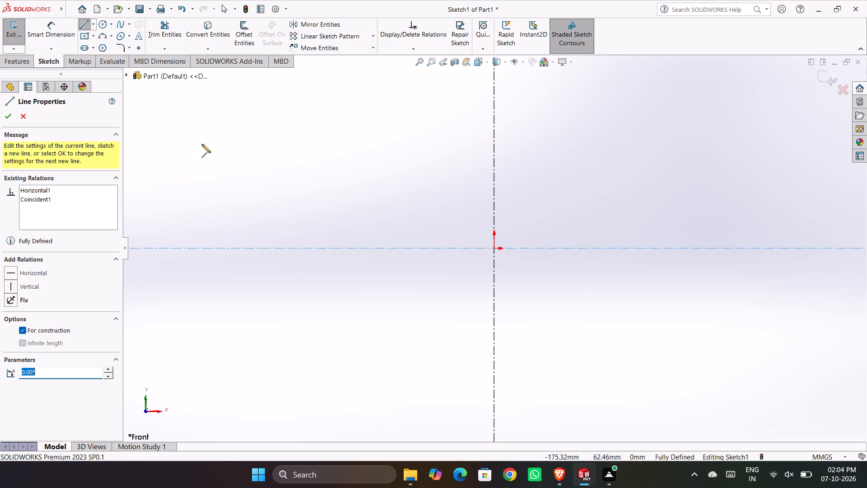
{"action": "left_click", "coordinate": [9, 113]}
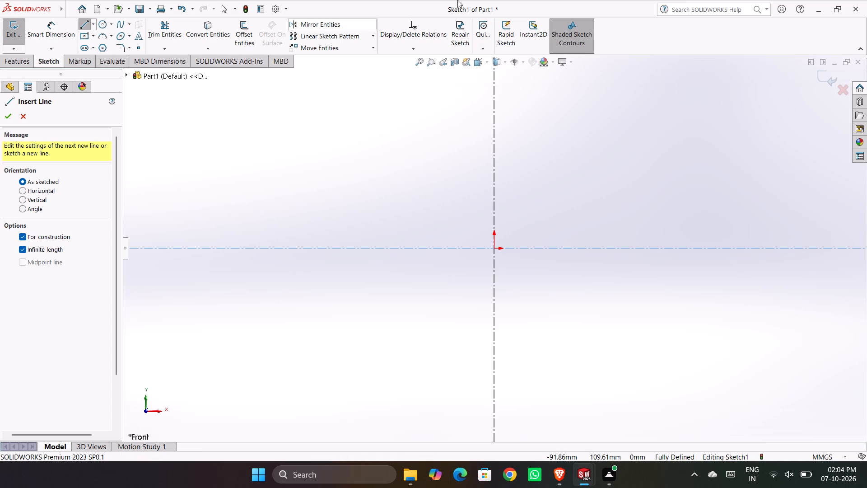
Sketch a horizontal line about 7.6 mm long from the vertical centerline, about 80 mm above the origin, continuing into a downward line slanting slightly outward.
{"action": "left_click", "coordinate": [91, 26]}
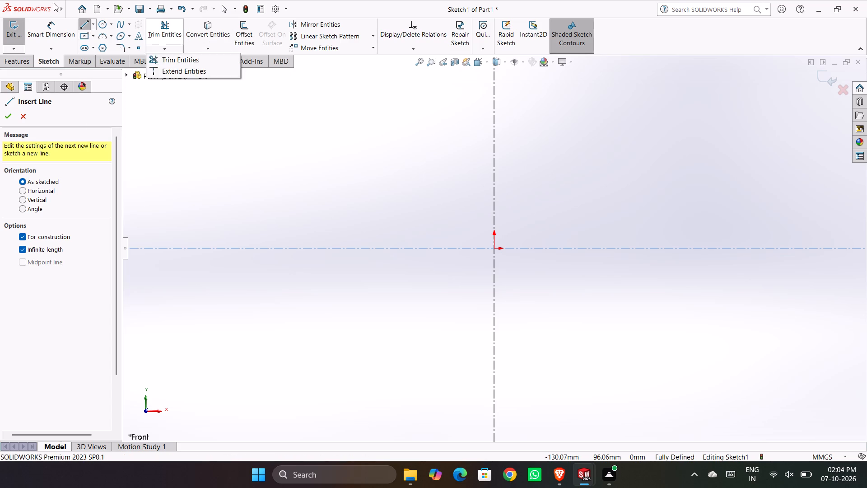
{"action": "left_click", "coordinate": [89, 24]}
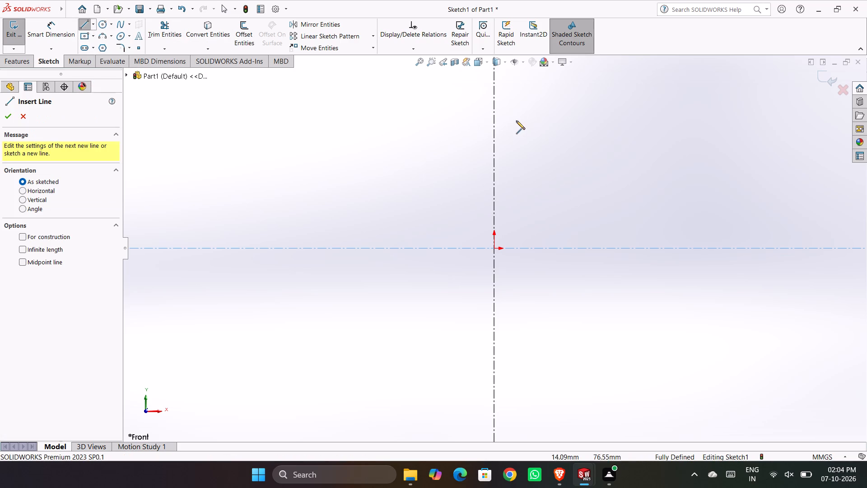
{"action": "left_click", "coordinate": [494, 114]}
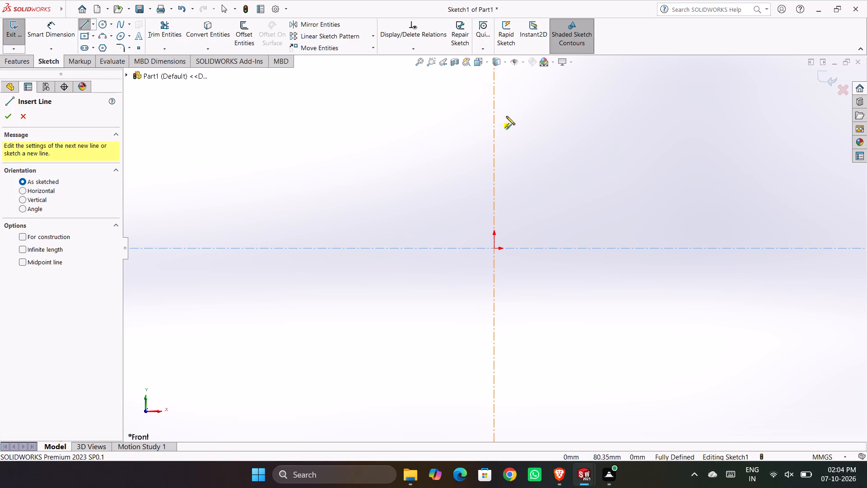
{"action": "left_click", "coordinate": [507, 114]}
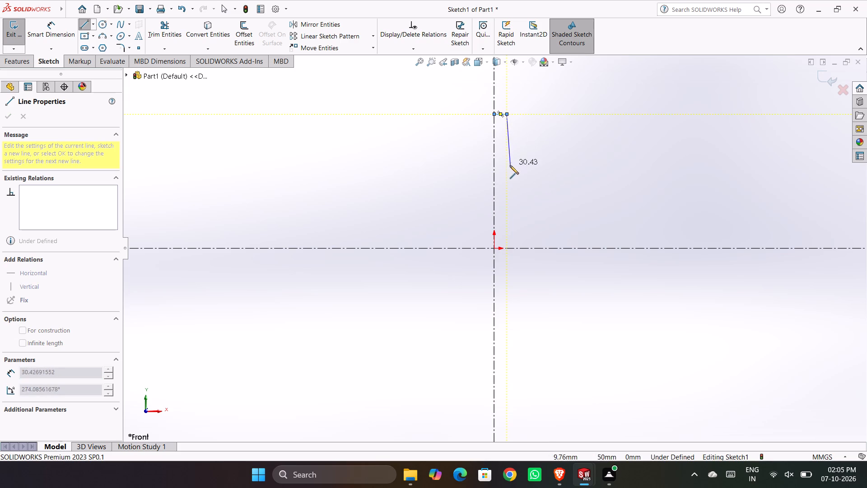
{"action": "left_click", "coordinate": [513, 182]}
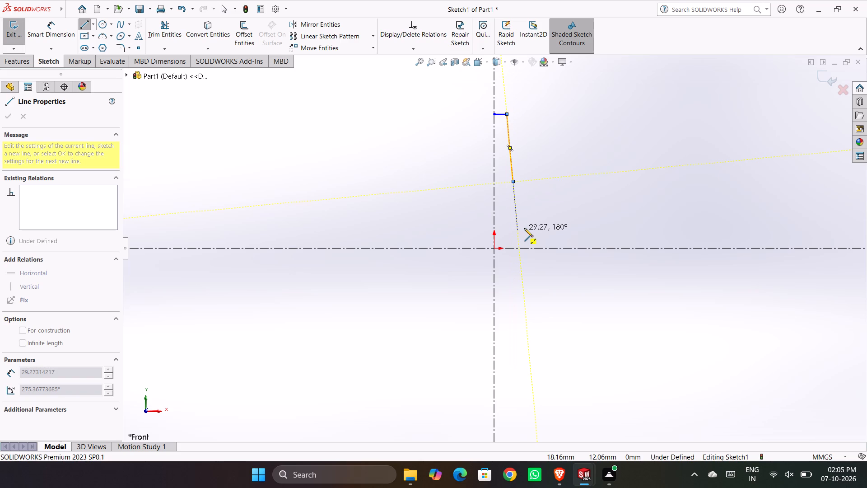
{"action": "key", "text": "Escape"}
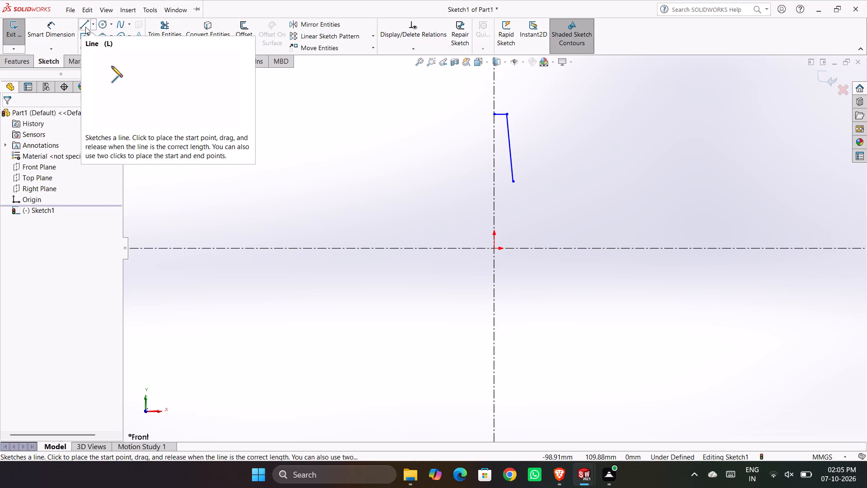
Draw a three-point arc of about 7.5 mm radius and 270° from the short line's outer end around to the vertical centerline.
{"action": "left_click", "coordinate": [103, 36]}
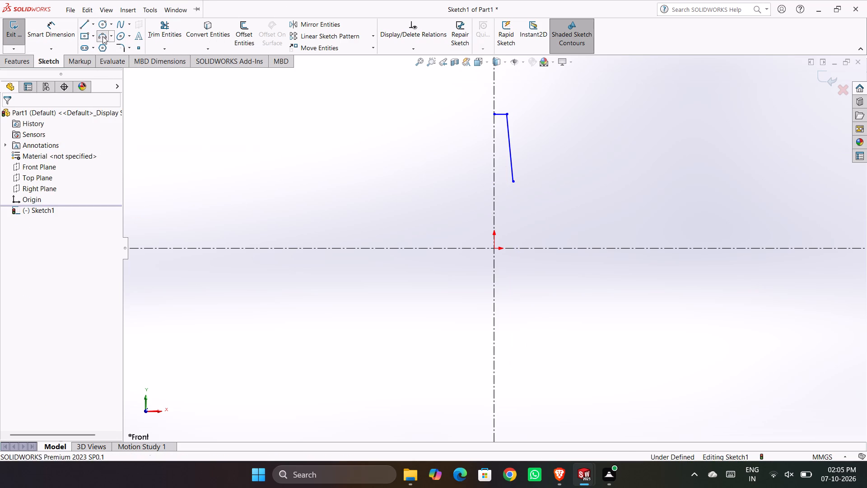
{"action": "left_click", "coordinate": [507, 115]}
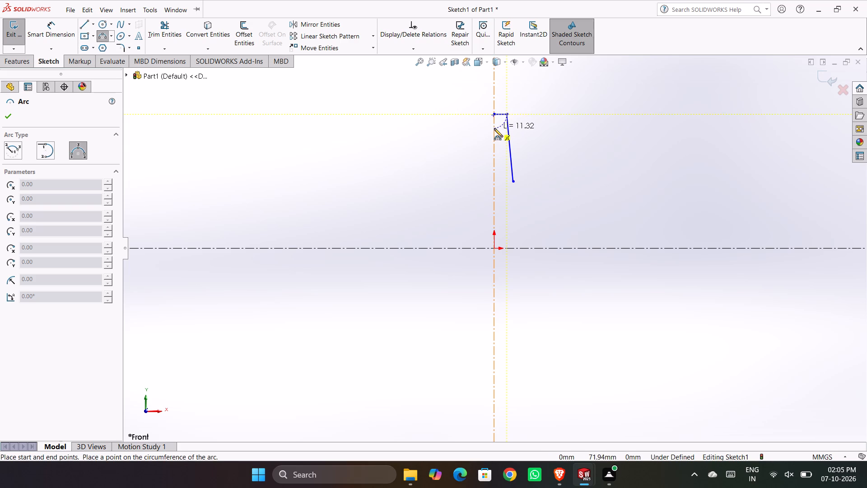
{"action": "left_click", "coordinate": [494, 127]}
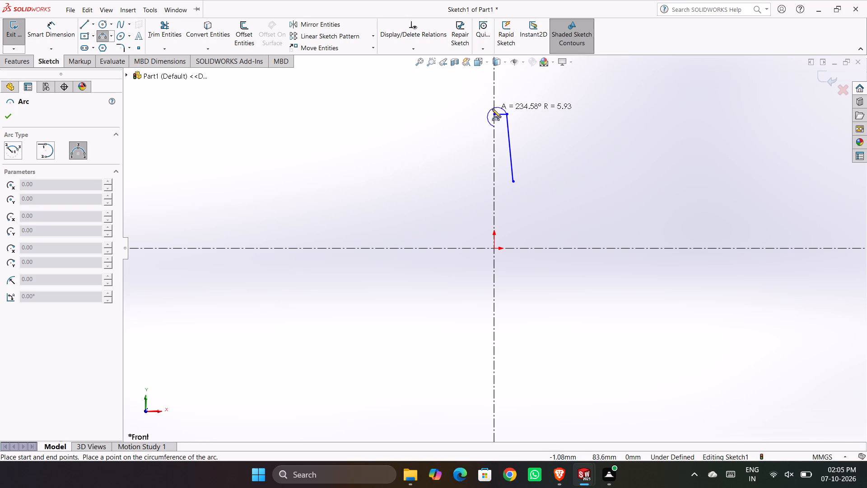
{"action": "left_click", "coordinate": [489, 104]}
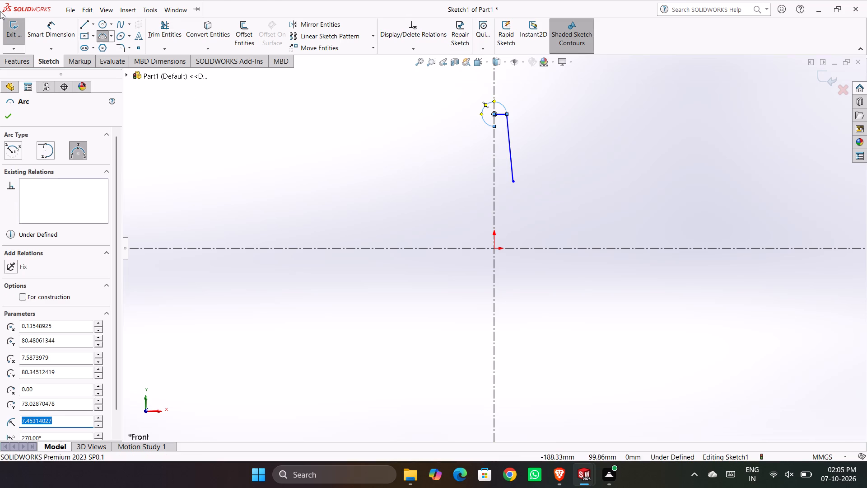
Trim away the arc beyond the vertical centerline and the short horizontal line, keeping the quarter arc above the slanted line.
{"action": "left_click", "coordinate": [172, 32]}
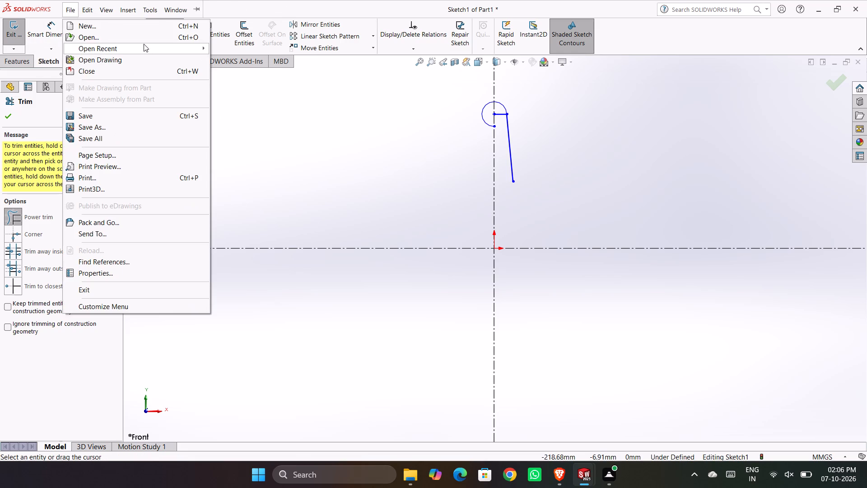
{"action": "left_click", "coordinate": [326, 133]}
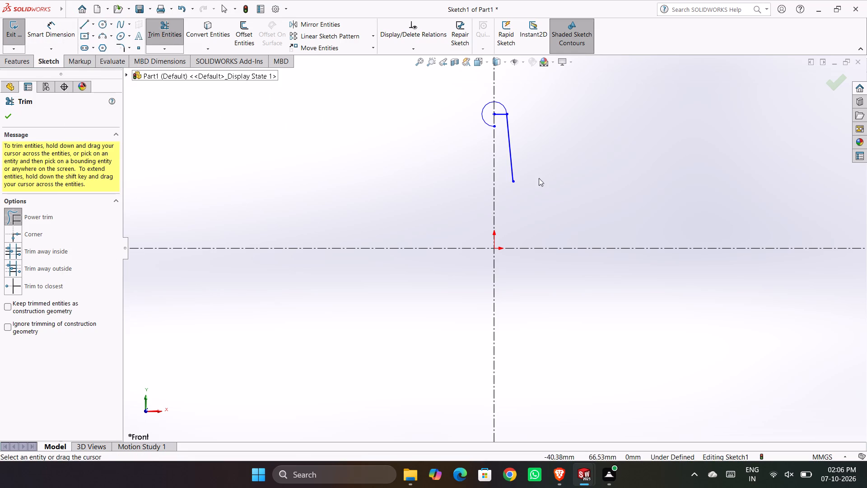
{"action": "left_click_drag", "start_coordinate": [476, 98], "coordinate": [490, 119]}
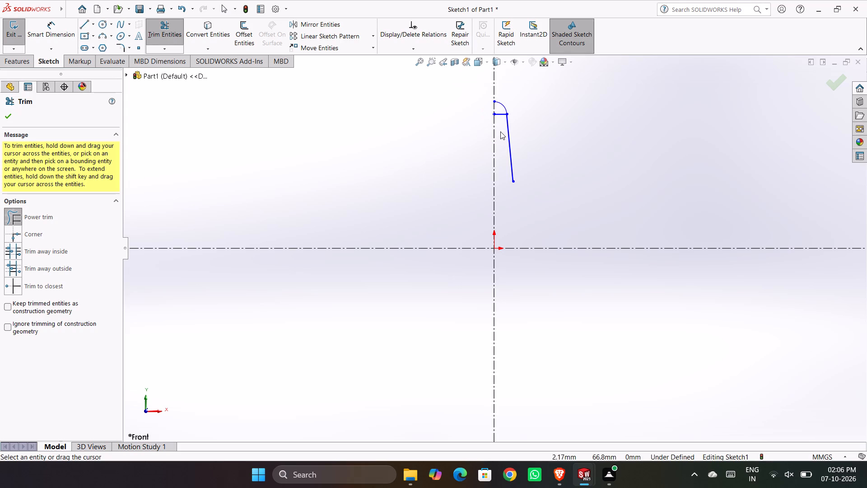
{"action": "left_click_drag", "start_coordinate": [499, 110], "coordinate": [499, 119]}
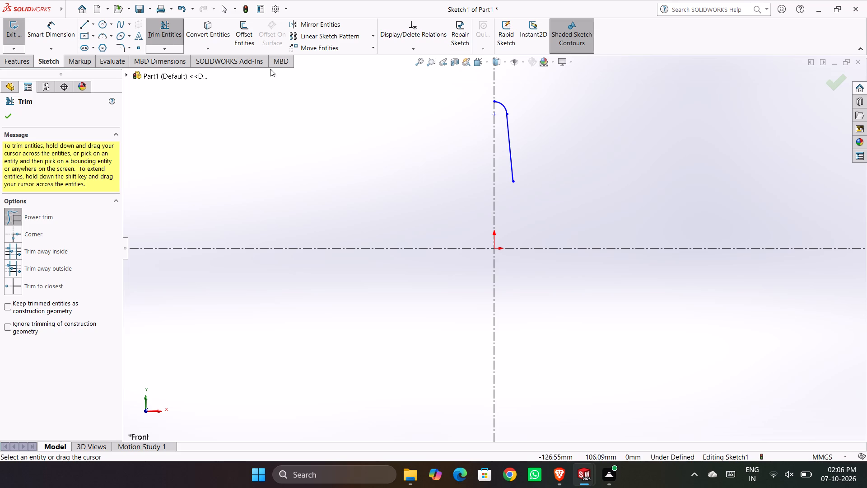
Dimension the horizontal distance from the arc's centre to its junction with the slanted line as 6 mm.
{"action": "left_click", "coordinate": [54, 29]}
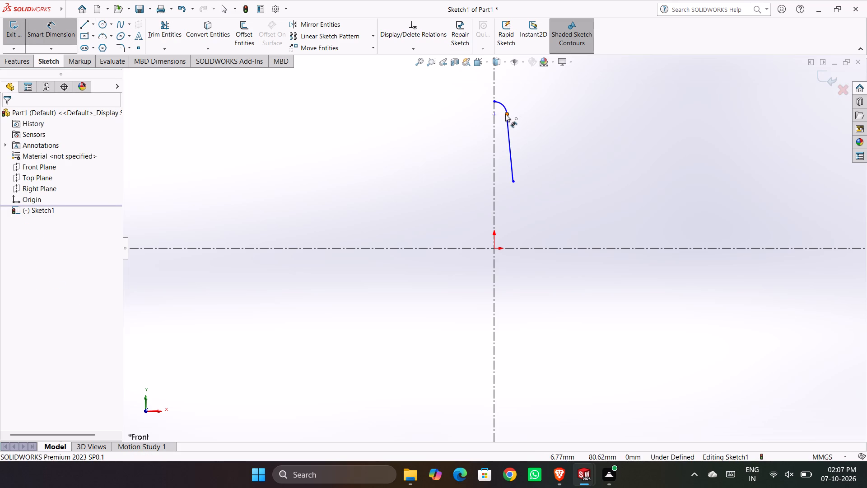
{"action": "left_click", "coordinate": [505, 114]}
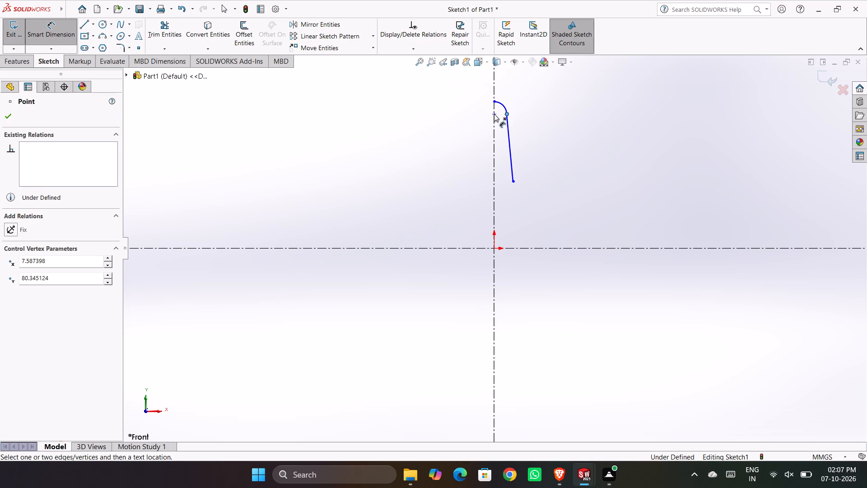
{"action": "left_click", "coordinate": [495, 114]}
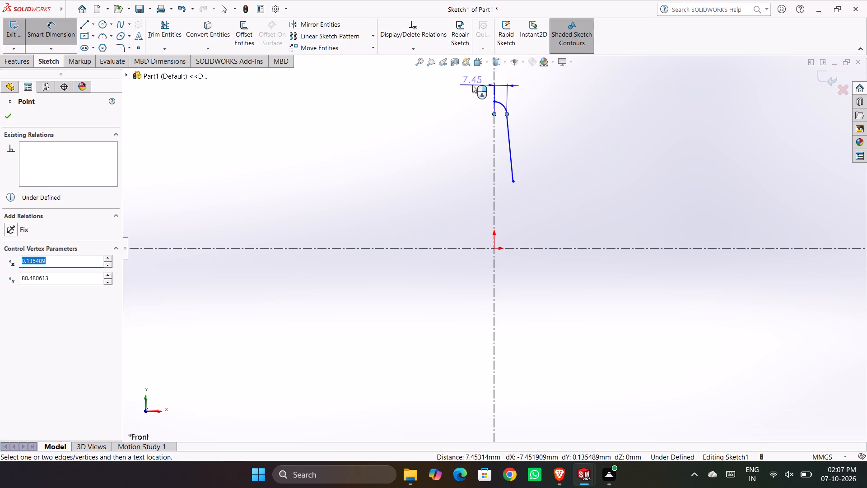
{"action": "left_click", "coordinate": [467, 81]}
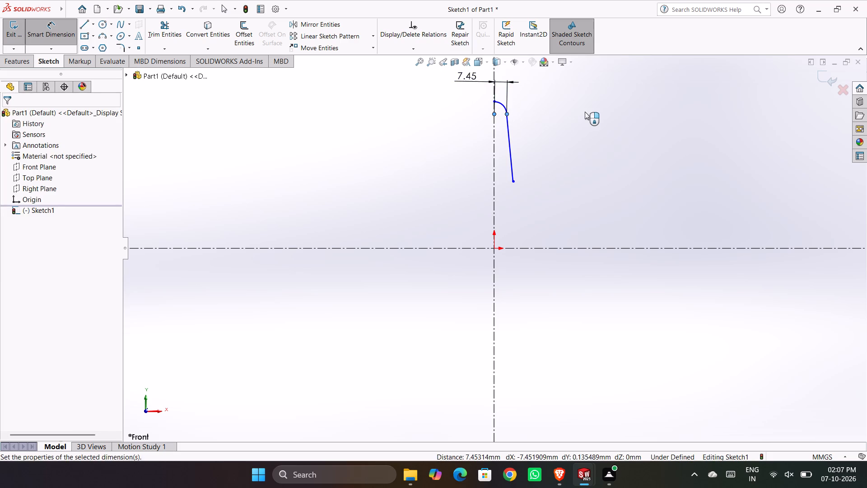
{"action": "key", "text": "6"}
{"action": "key", "text": "Return"}
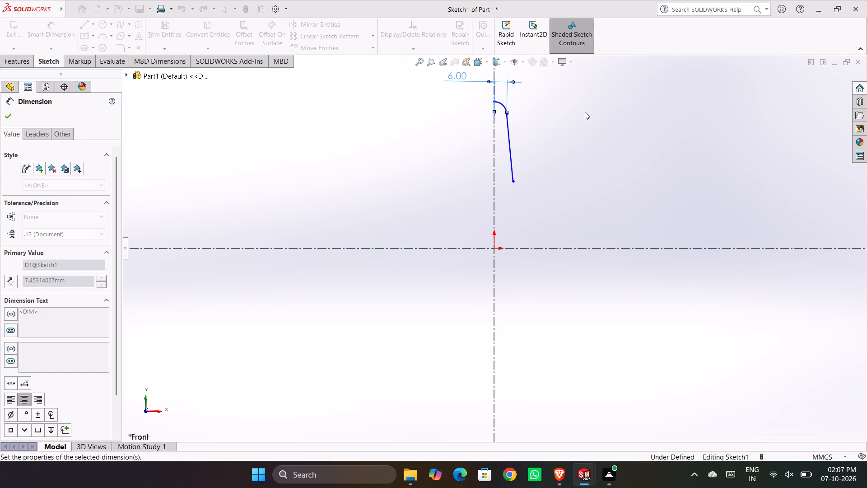
Dimension the slanted line's lower end across the vertical centerline as a 20 mm diameter.
{"action": "left_click", "coordinate": [514, 179]}
{"action": "left_click", "coordinate": [495, 180]}
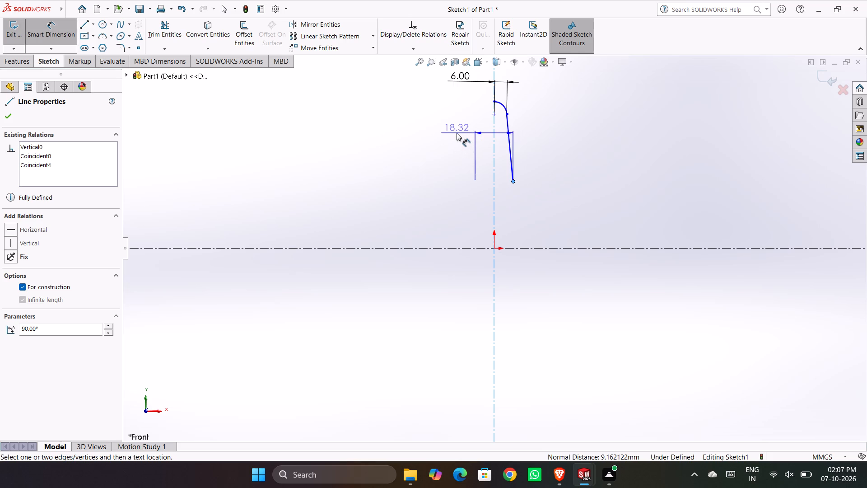
{"action": "left_click", "coordinate": [457, 133]}
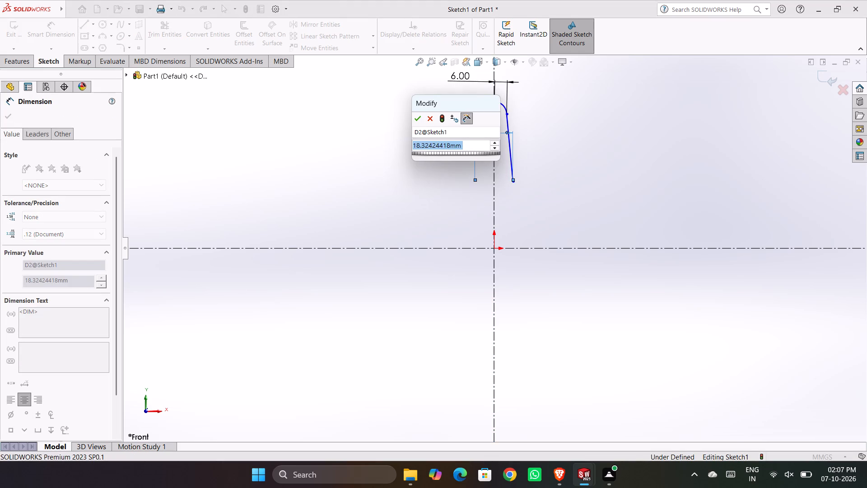
{"action": "type", "text": "20"}
{"action": "key", "text": "Return"}
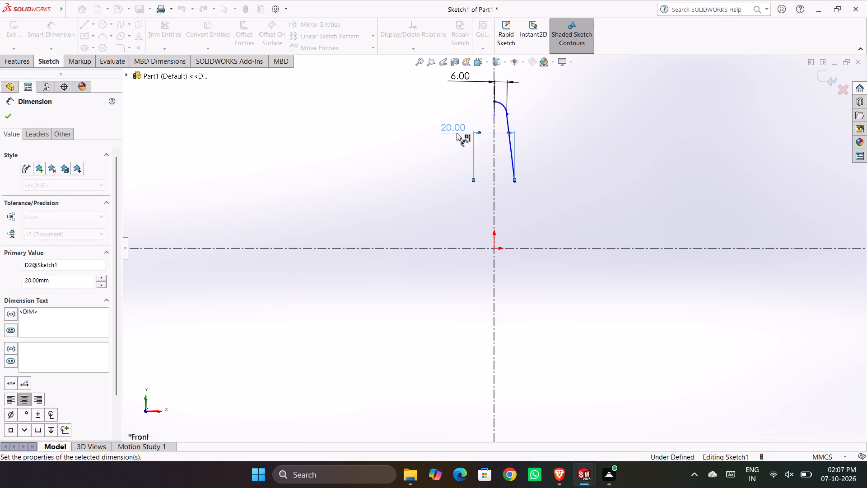
{"action": "left_click", "coordinate": [650, 166]}
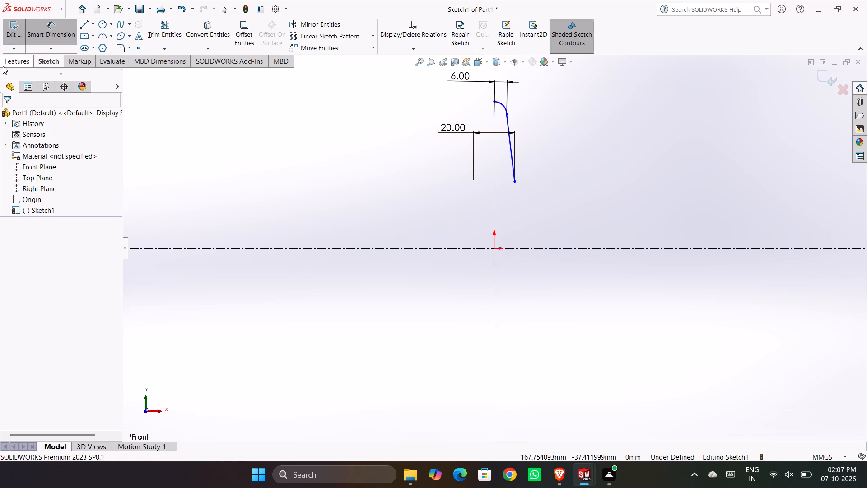
Draw two parallel horizontal lines about 42 mm long outward from the vertical centerline, about 15.5 mm and 8.5 mm above the origin.
{"action": "left_click", "coordinate": [84, 25]}
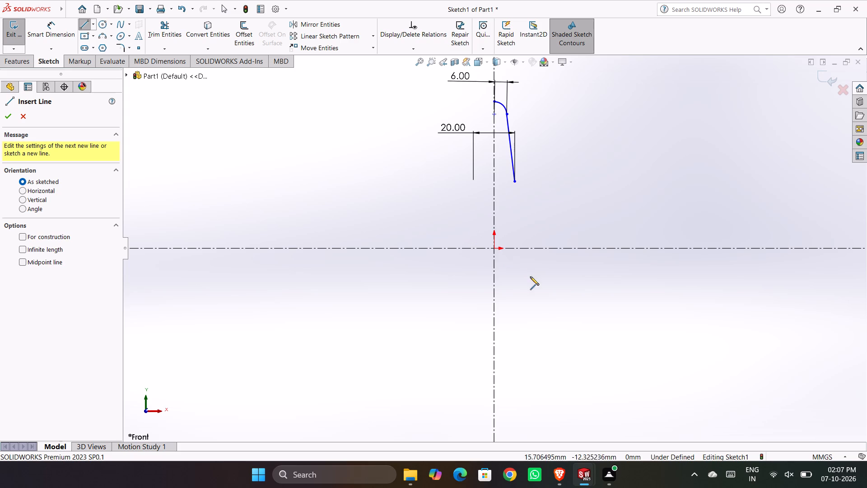
{"action": "left_click", "coordinate": [493, 216]}
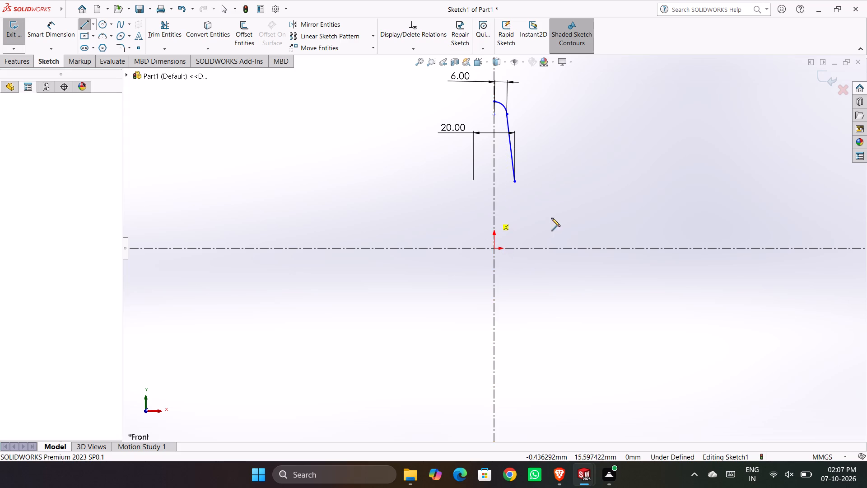
{"action": "left_click", "coordinate": [580, 214]}
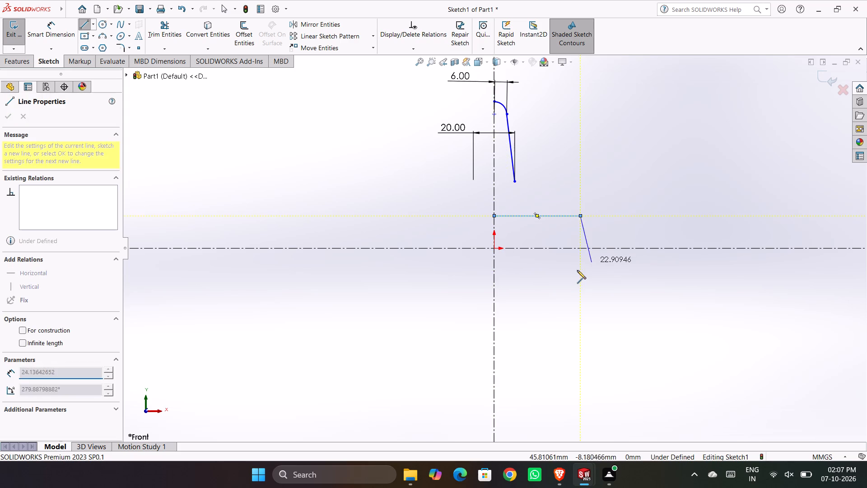
{"action": "key", "text": "Escape"}
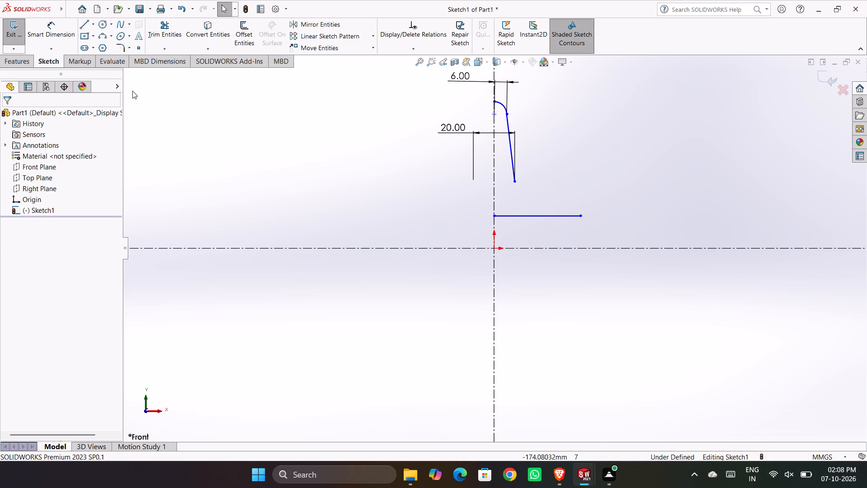
{"action": "left_click", "coordinate": [87, 27]}
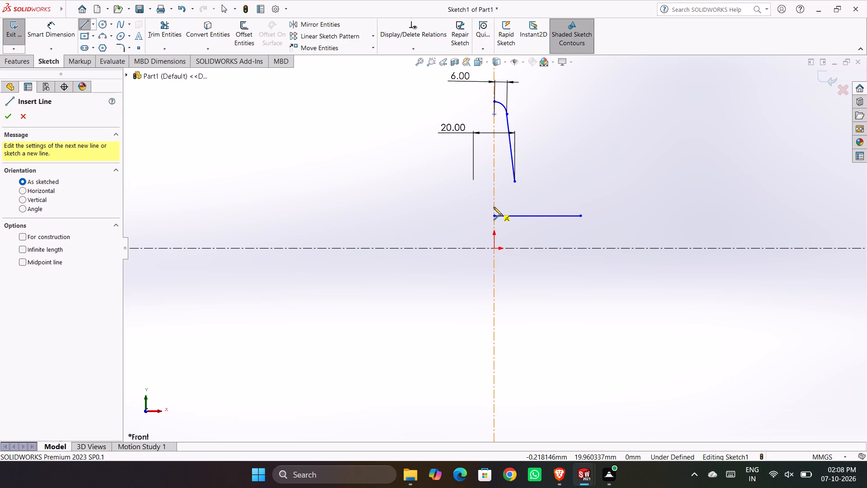
{"action": "left_click", "coordinate": [494, 231]}
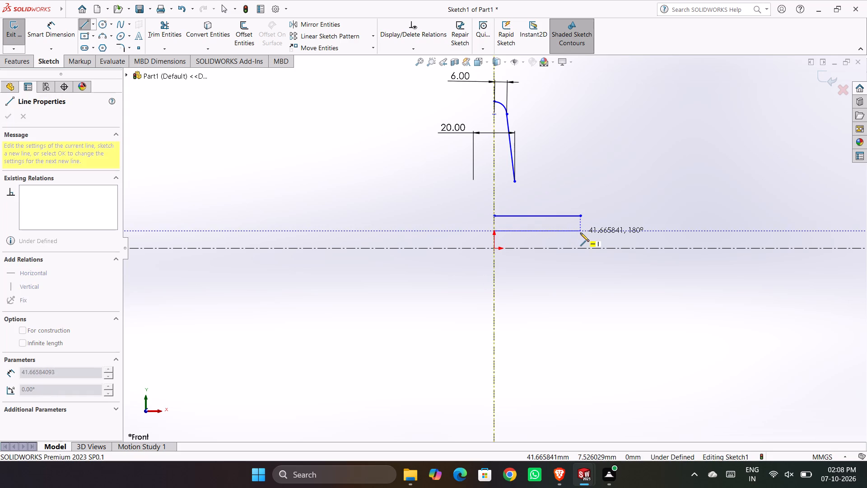
{"action": "left_click", "coordinate": [581, 233]}
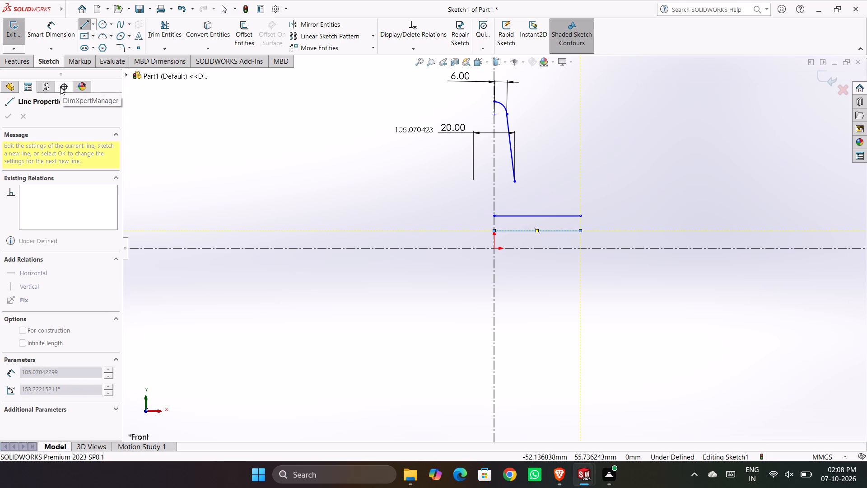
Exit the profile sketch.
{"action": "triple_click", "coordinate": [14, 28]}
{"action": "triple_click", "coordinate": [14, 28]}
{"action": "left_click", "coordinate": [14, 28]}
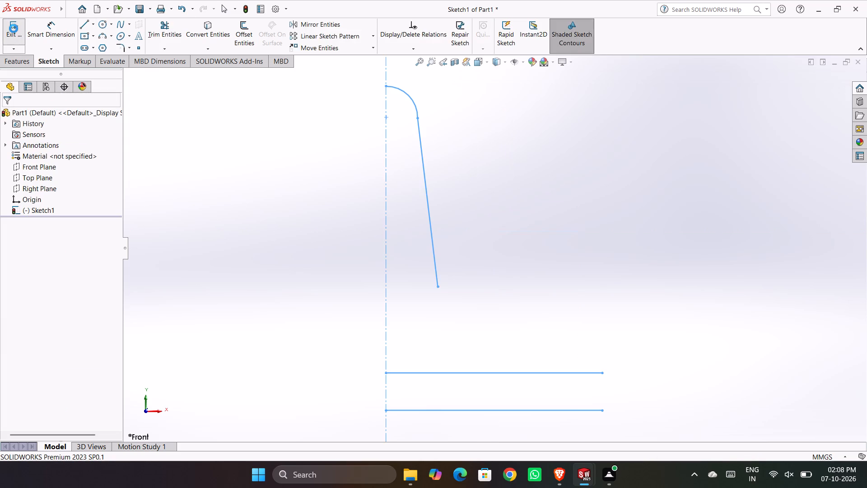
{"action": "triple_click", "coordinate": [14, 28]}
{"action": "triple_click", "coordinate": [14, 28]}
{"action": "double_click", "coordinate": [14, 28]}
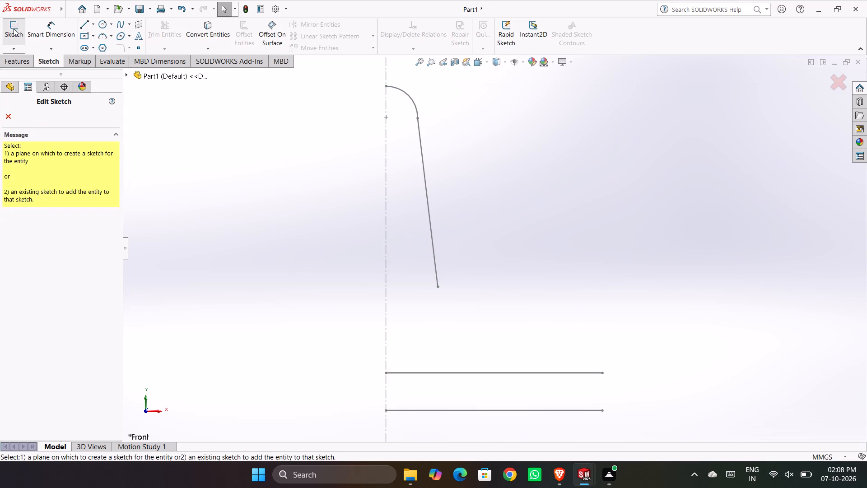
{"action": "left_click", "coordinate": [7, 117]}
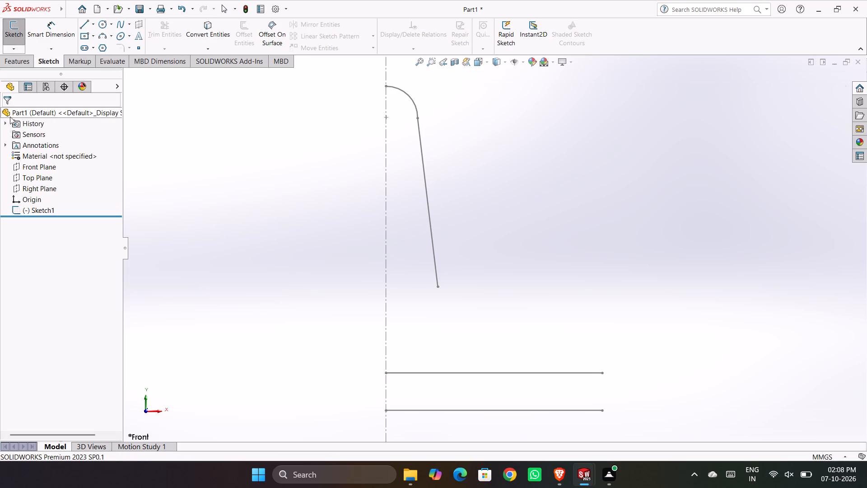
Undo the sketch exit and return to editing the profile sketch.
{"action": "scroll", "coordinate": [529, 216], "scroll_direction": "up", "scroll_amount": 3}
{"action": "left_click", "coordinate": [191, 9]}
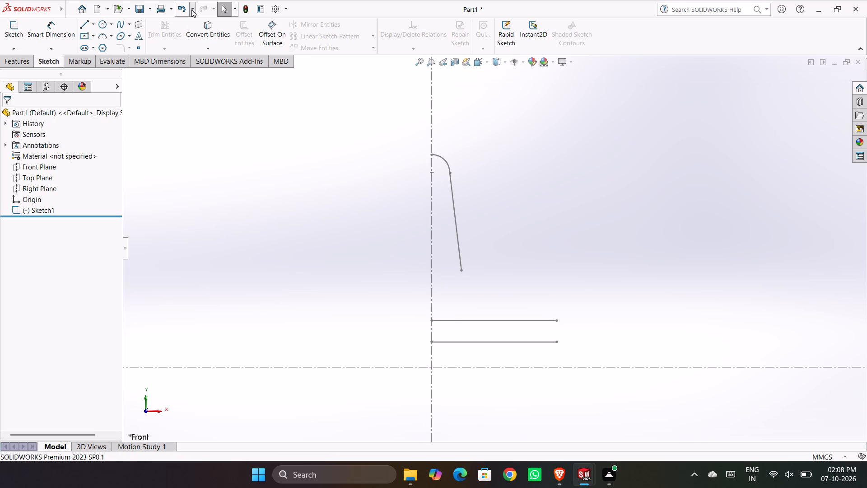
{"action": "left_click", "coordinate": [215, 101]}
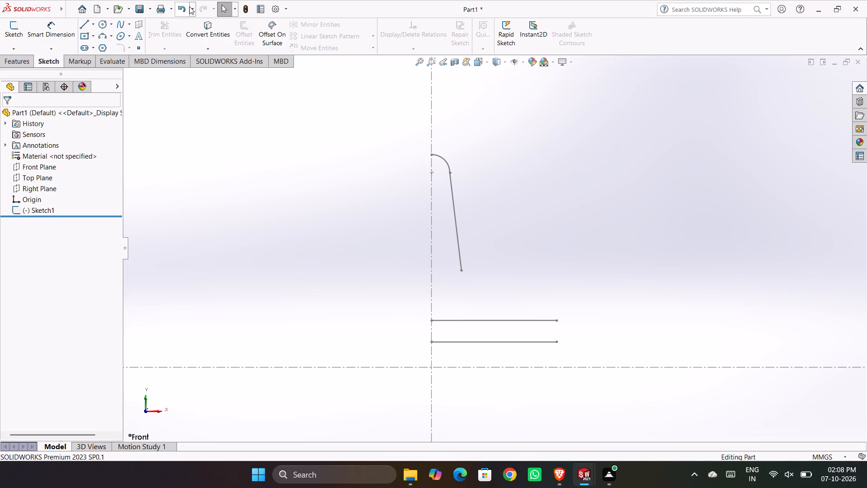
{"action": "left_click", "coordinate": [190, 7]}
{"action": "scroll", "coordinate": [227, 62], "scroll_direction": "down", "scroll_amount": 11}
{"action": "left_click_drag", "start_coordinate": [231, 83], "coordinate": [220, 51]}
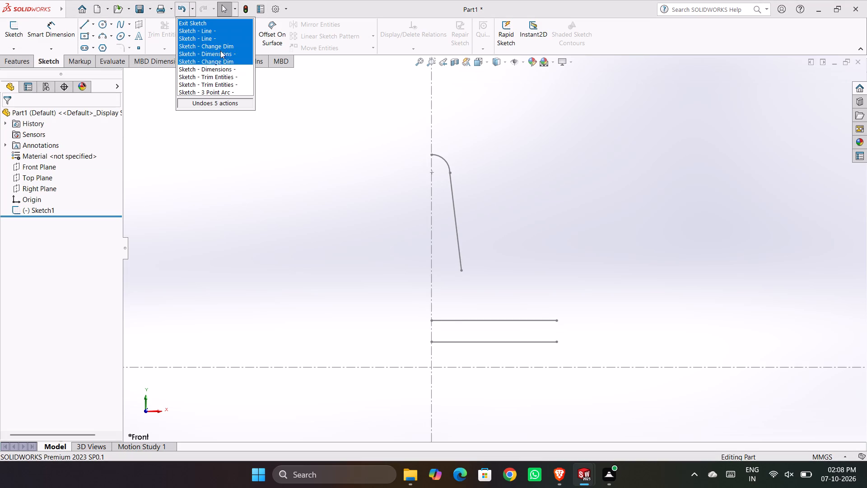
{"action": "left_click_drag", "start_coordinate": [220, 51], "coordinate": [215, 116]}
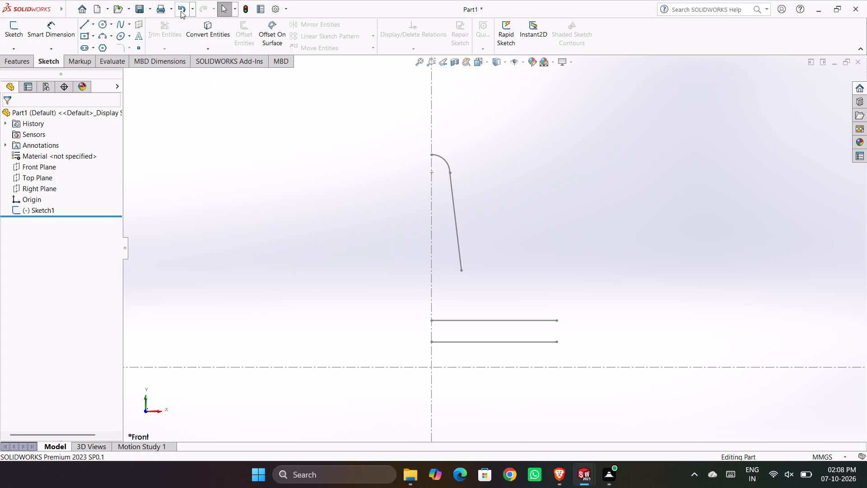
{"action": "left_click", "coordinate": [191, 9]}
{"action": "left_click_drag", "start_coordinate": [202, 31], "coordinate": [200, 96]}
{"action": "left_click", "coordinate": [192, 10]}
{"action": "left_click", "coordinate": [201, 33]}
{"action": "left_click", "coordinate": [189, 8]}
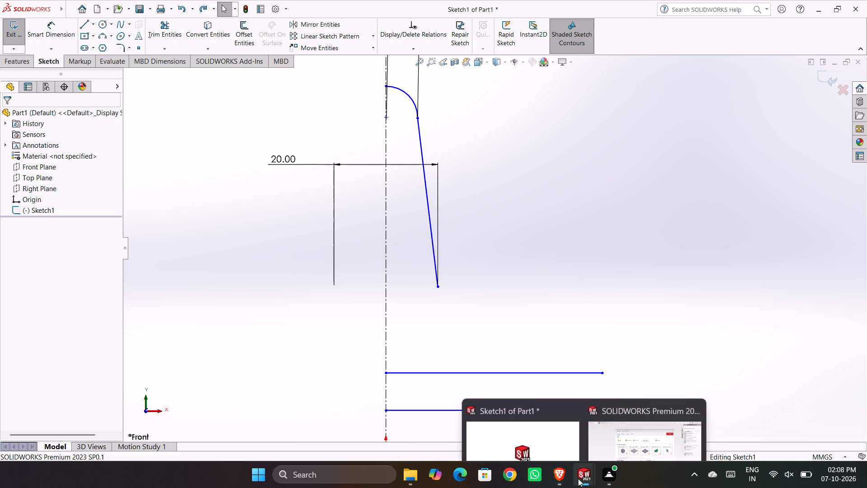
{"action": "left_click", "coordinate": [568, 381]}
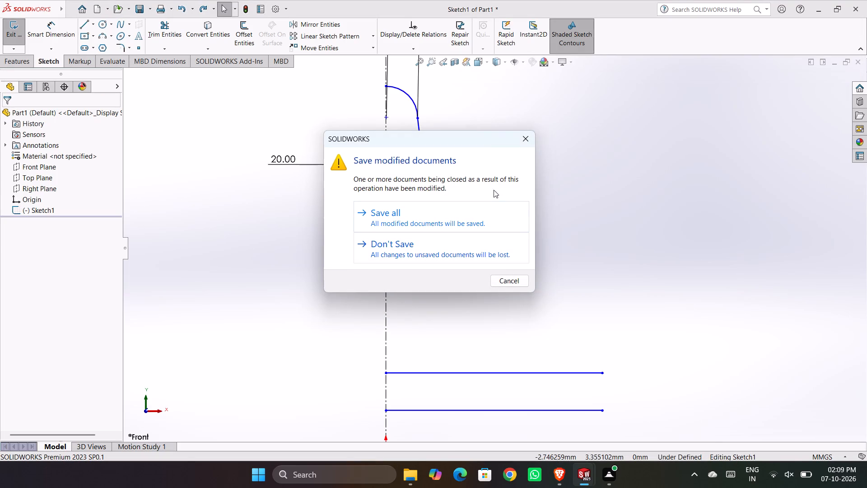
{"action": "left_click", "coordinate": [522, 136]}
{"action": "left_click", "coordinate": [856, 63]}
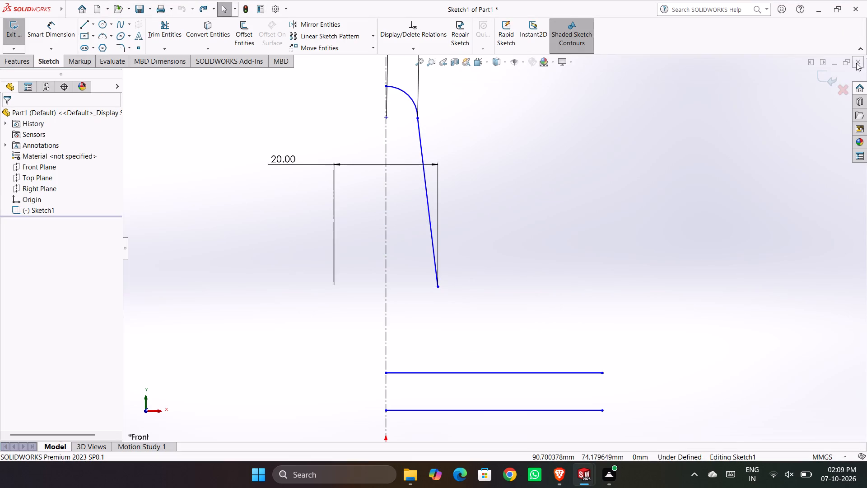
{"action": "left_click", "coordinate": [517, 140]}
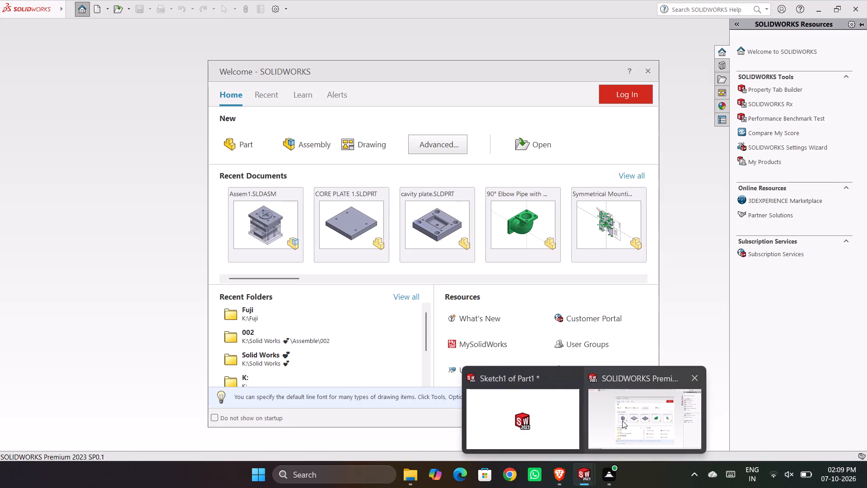
Switch to the other SOLIDWORKS window and create a new part there.
{"action": "left_click", "coordinate": [623, 421]}
{"action": "left_click", "coordinate": [242, 146]}
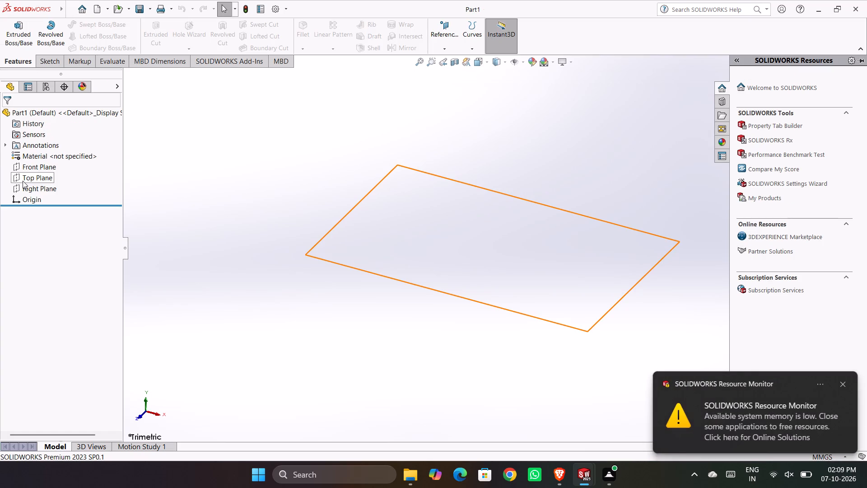
{"action": "left_click", "coordinate": [842, 387]}
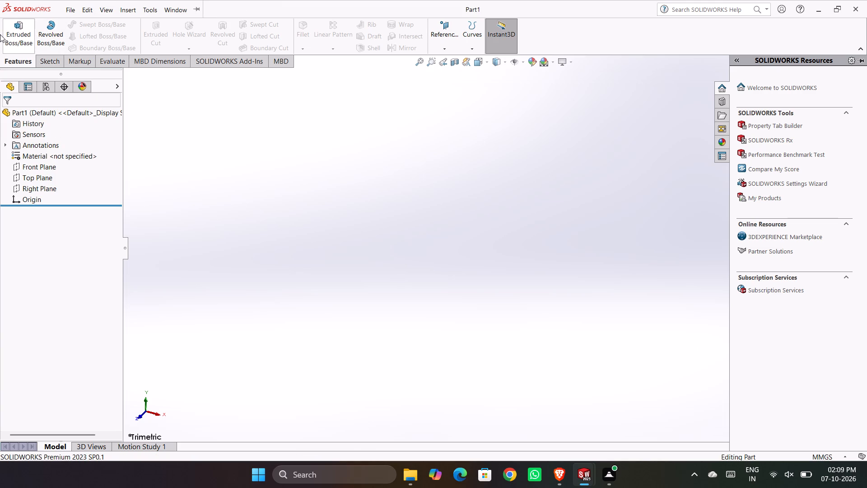
Open a new sketch on the Top Plane.
{"action": "left_click", "coordinate": [52, 68]}
{"action": "left_click", "coordinate": [51, 62]}
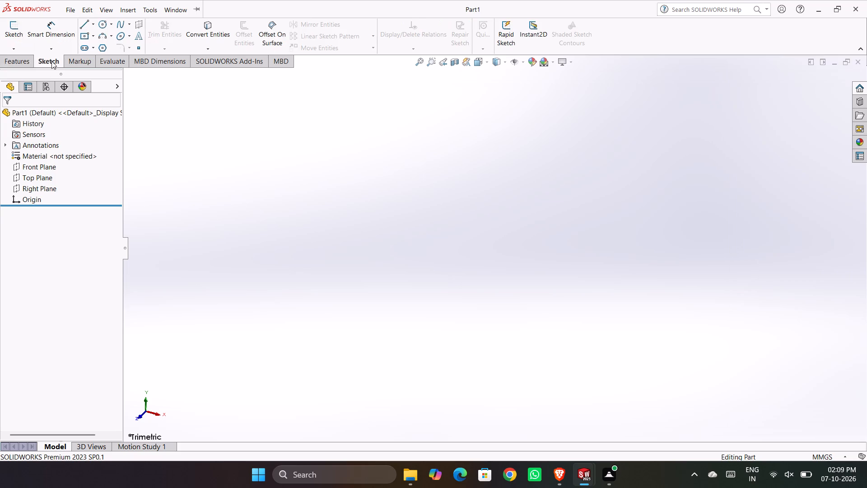
{"action": "left_click", "coordinate": [18, 30]}
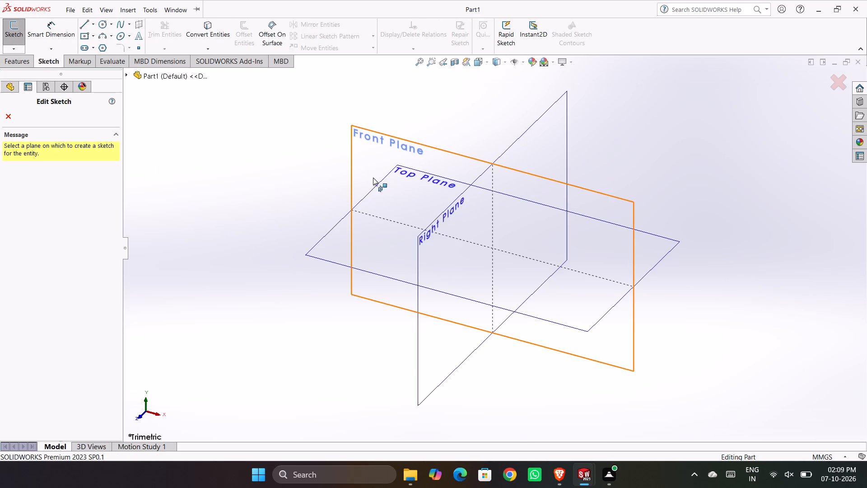
{"action": "left_click", "coordinate": [344, 250]}
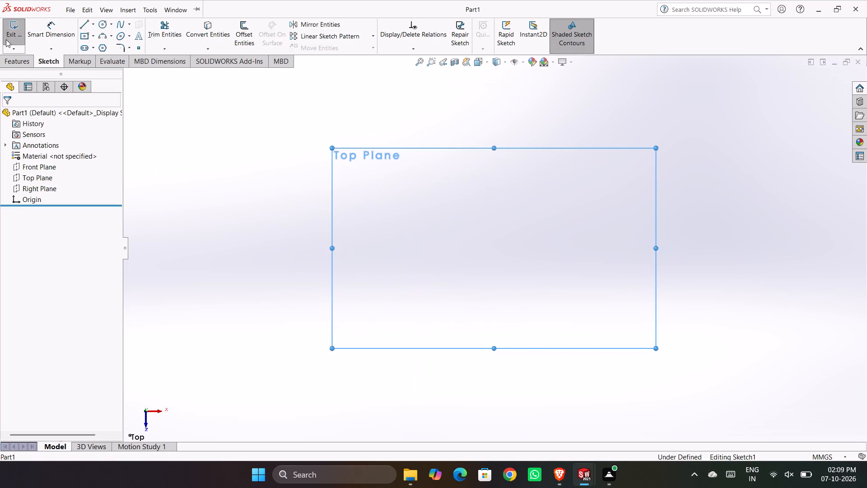
Draw four concentric circles centred on the origin with radii of about 41.5, 72, 100 and 122 mm.
{"action": "left_click", "coordinate": [102, 24]}
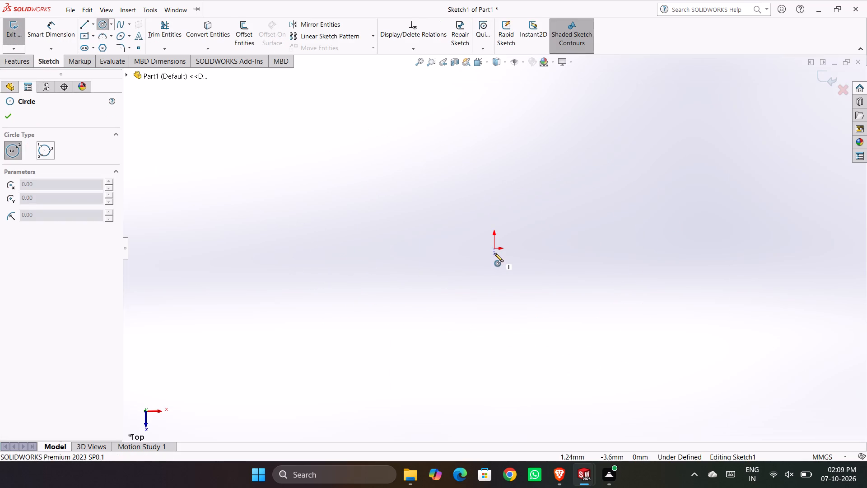
{"action": "left_click", "coordinate": [494, 249]}
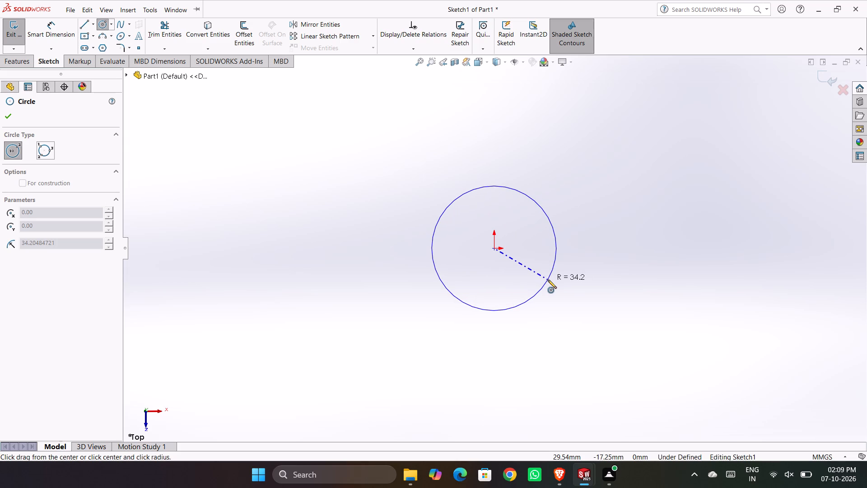
{"action": "left_click", "coordinate": [558, 288]}
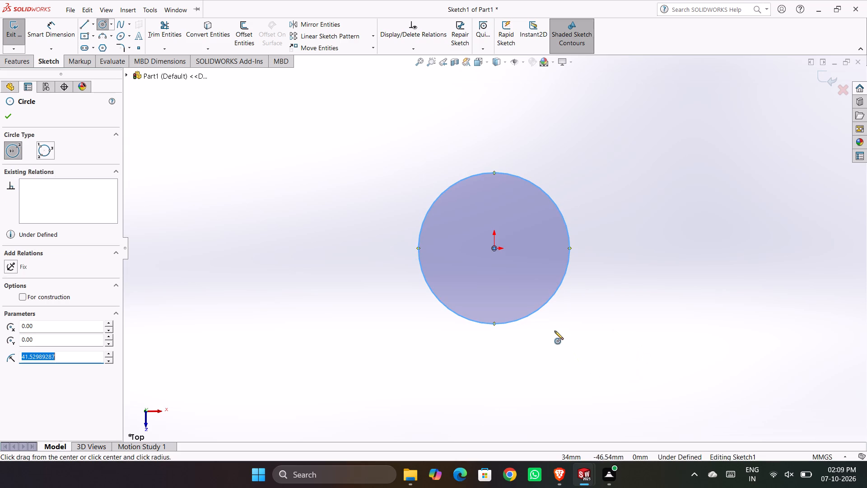
{"action": "left_click", "coordinate": [495, 249]}
{"action": "left_click", "coordinate": [595, 332]}
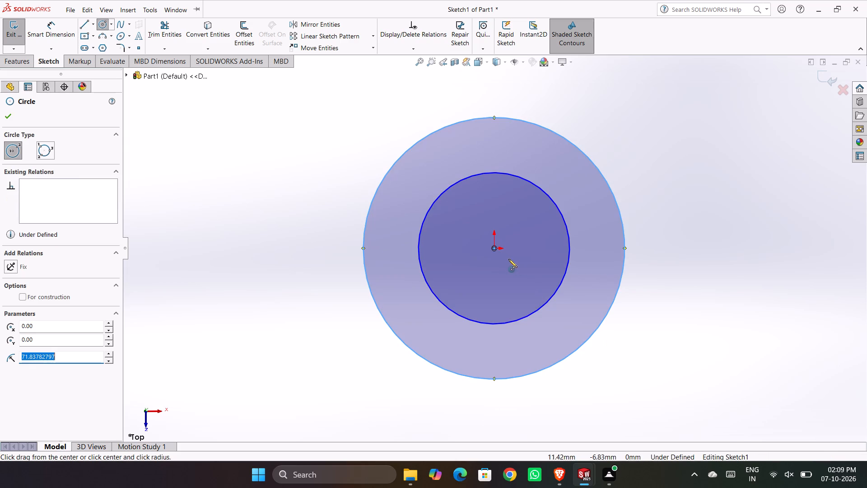
{"action": "left_click", "coordinate": [495, 249]}
{"action": "left_click", "coordinate": [625, 374]}
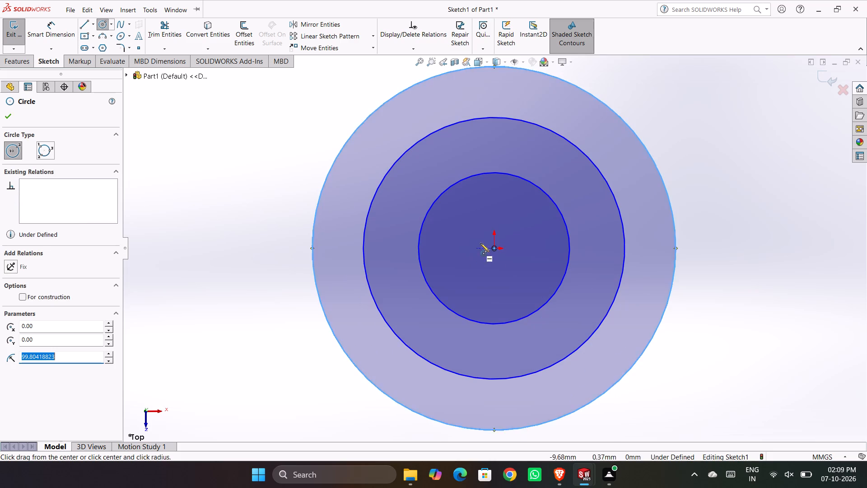
{"action": "left_click", "coordinate": [494, 249]}
{"action": "left_click", "coordinate": [662, 394]}
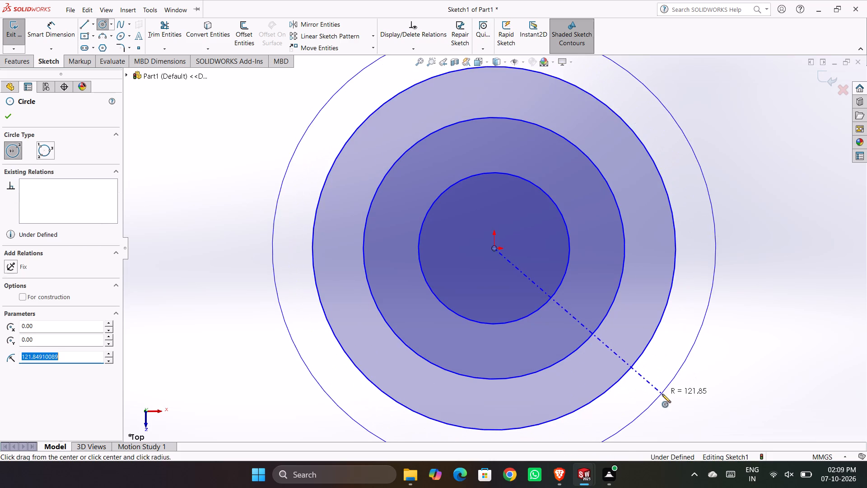
Dimension the innermost circle with a diameter of 10.8 mm.
{"action": "scroll", "coordinate": [544, 263], "scroll_direction": "up", "scroll_amount": 4}
{"action": "scroll", "coordinate": [545, 264], "scroll_direction": "down", "scroll_amount": 1}
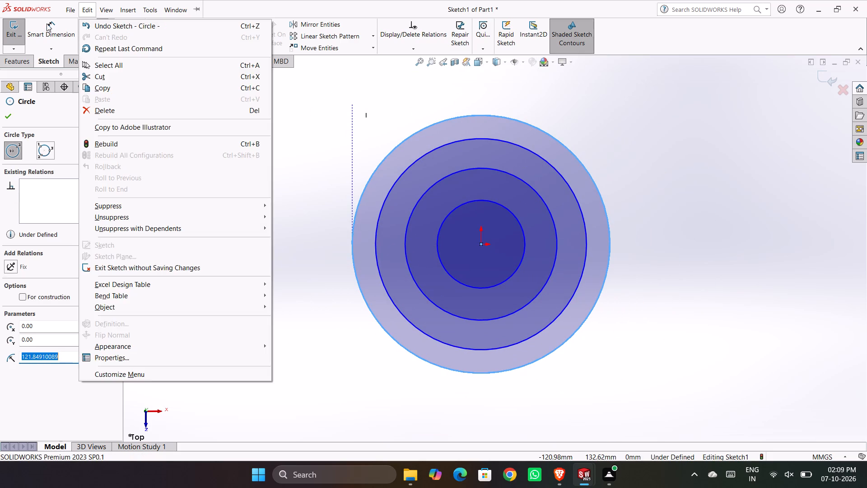
{"action": "left_click", "coordinate": [44, 25]}
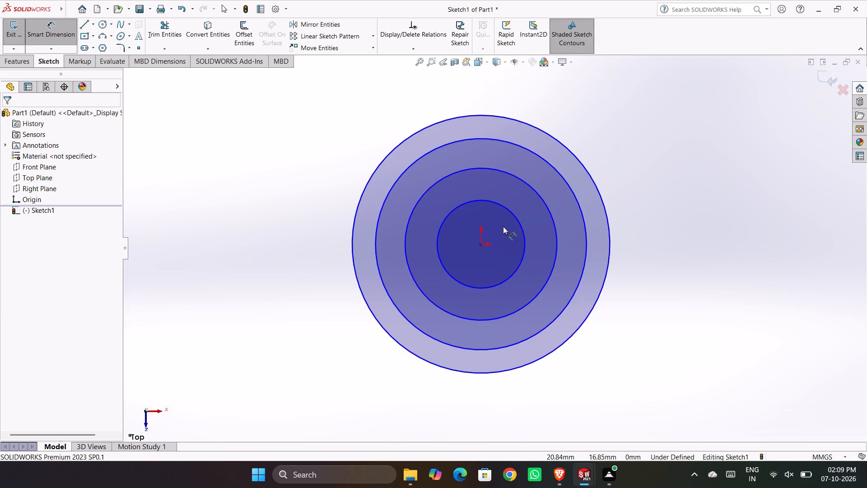
{"action": "left_click", "coordinate": [516, 216]}
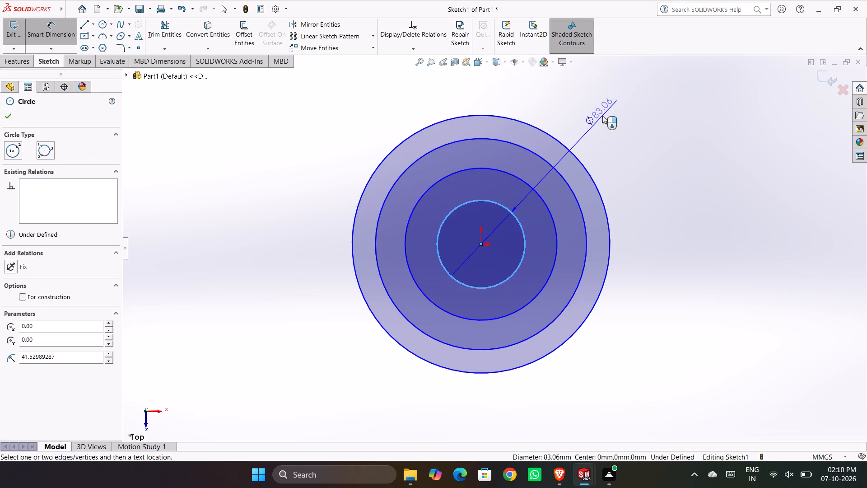
{"action": "left_click", "coordinate": [600, 113]}
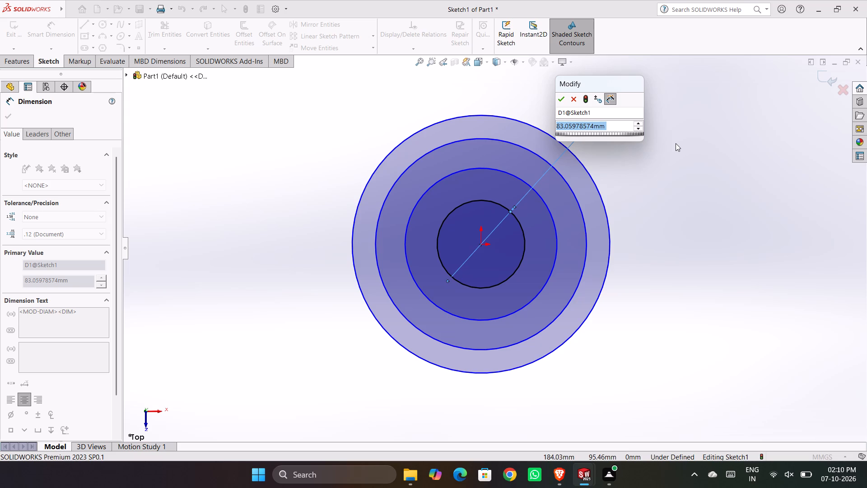
{"action": "type", "text": "10.8"}
{"action": "key", "text": "Return"}
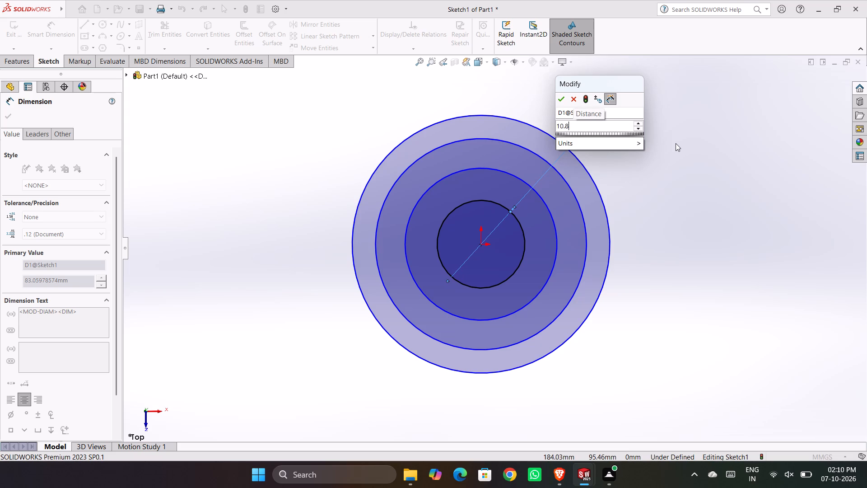
Dimension the second circle from the centre with a diameter of 12 mm.
{"action": "left_click", "coordinate": [548, 213]}
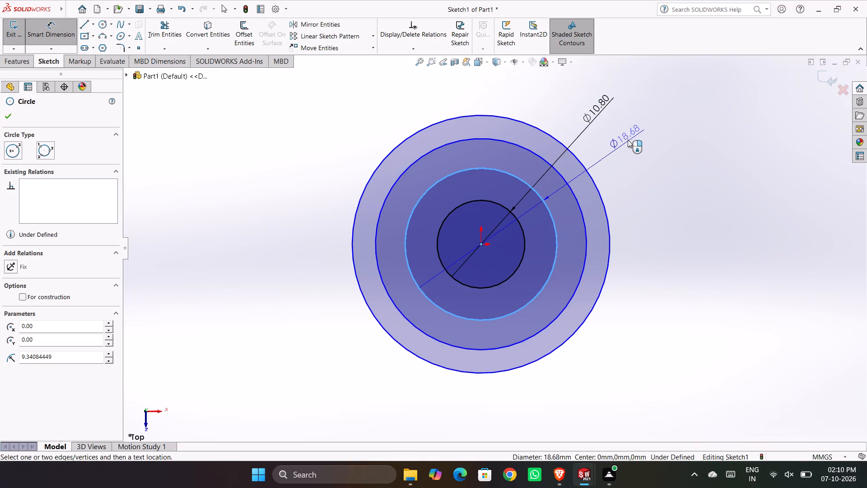
{"action": "left_click", "coordinate": [634, 116]}
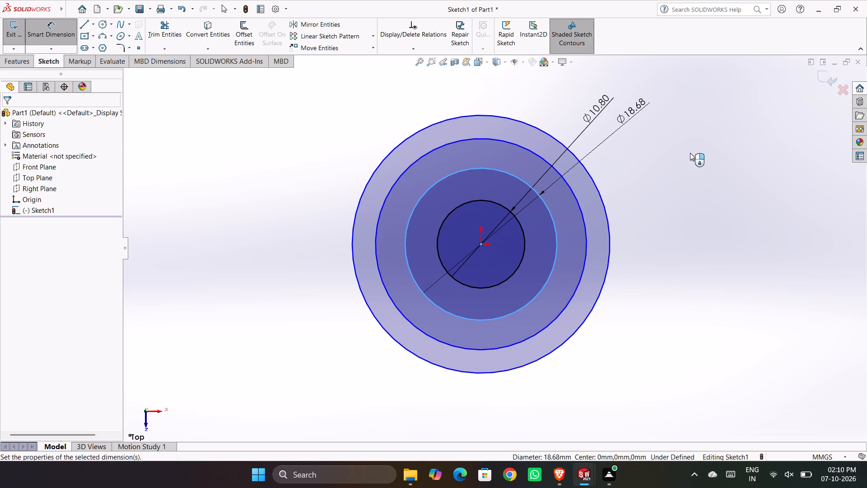
{"action": "type", "text": "12"}
{"action": "key", "text": "Return"}
{"action": "left_click", "coordinate": [642, 178]}
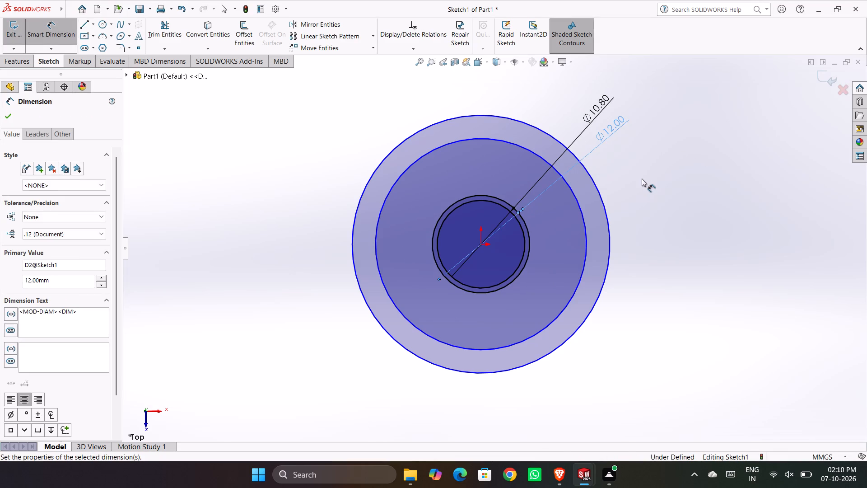
Dimension the third circle from the centre with a diameter of 20 mm.
{"action": "left_click", "coordinate": [572, 193]}
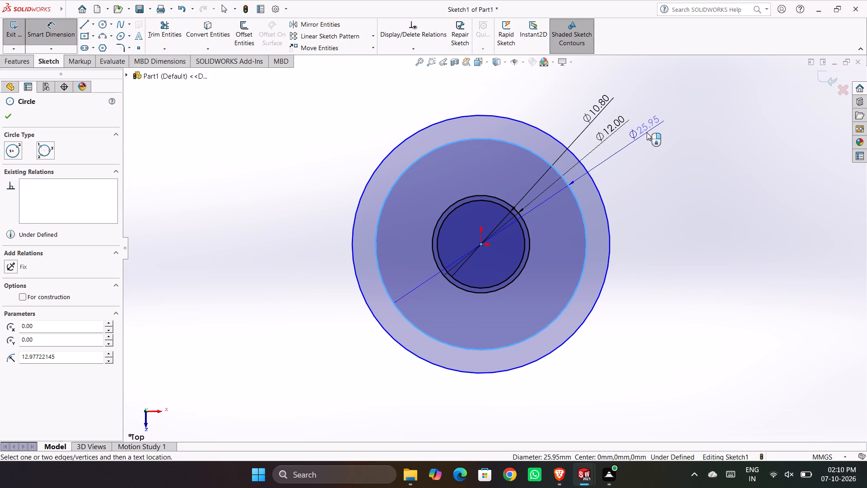
{"action": "left_click", "coordinate": [647, 132]}
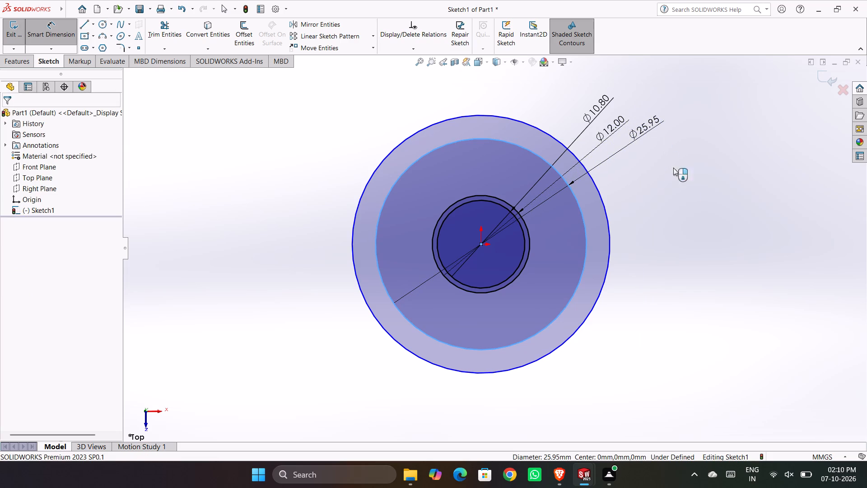
{"action": "type", "text": "20"}
{"action": "key", "text": "Return"}
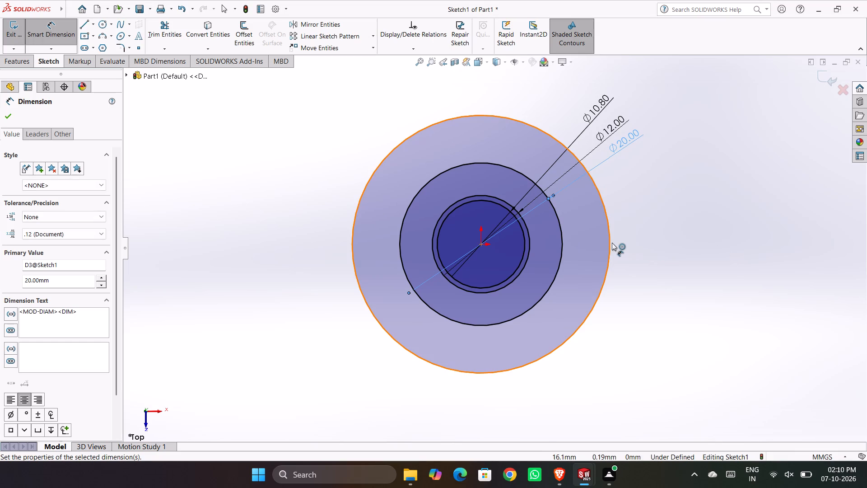
Dimension the outermost circle with a diameter of 68 mm.
{"action": "left_click", "coordinate": [612, 243]}
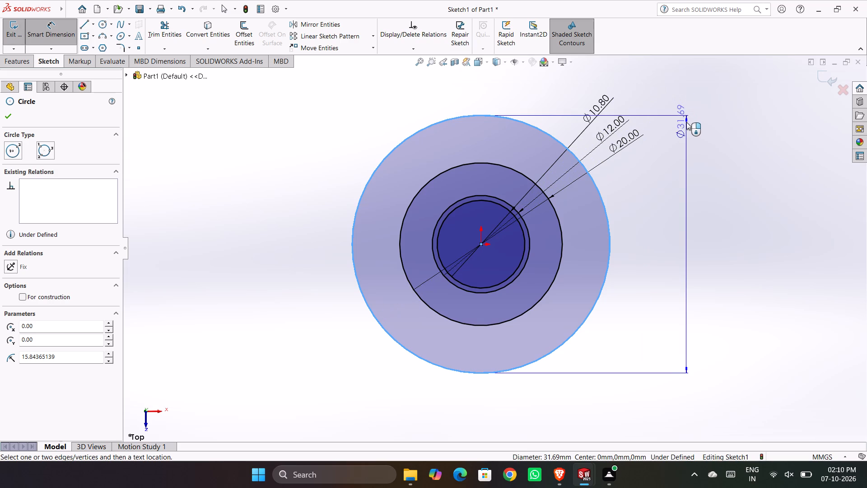
{"action": "left_click", "coordinate": [671, 93]}
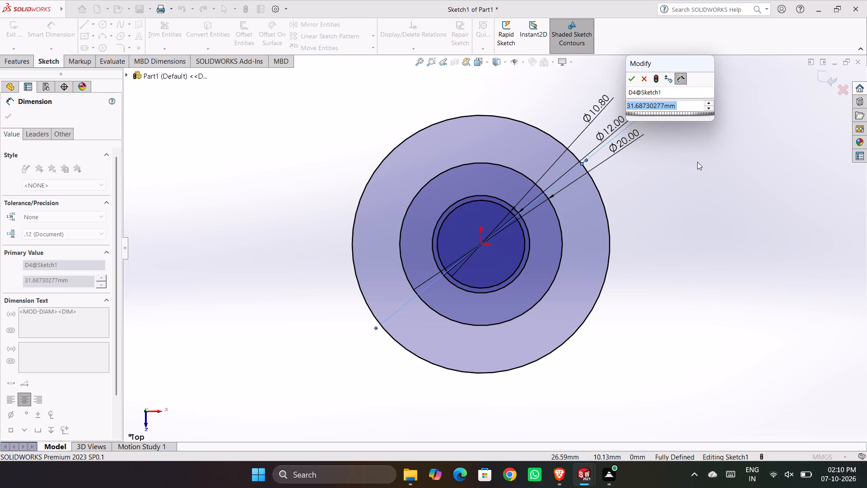
{"action": "type", "text": "68"}
{"action": "key", "text": "Return"}
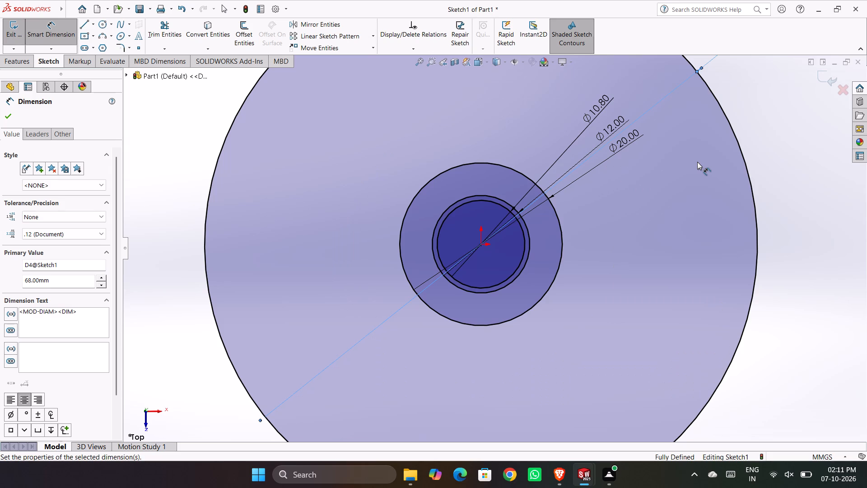
Move all four diameter dimension labels clear of the outermost circle and space them apart.
{"action": "scroll", "coordinate": [746, 134], "scroll_direction": "up", "scroll_amount": 3}
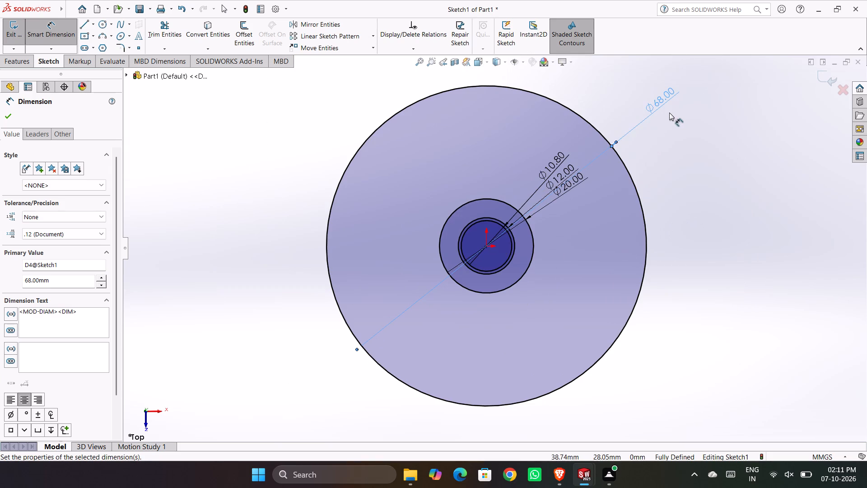
{"action": "left_click_drag", "start_coordinate": [667, 99], "coordinate": [690, 180]}
{"action": "left_click", "coordinate": [686, 235]}
{"action": "left_click_drag", "start_coordinate": [576, 178], "coordinate": [689, 121]}
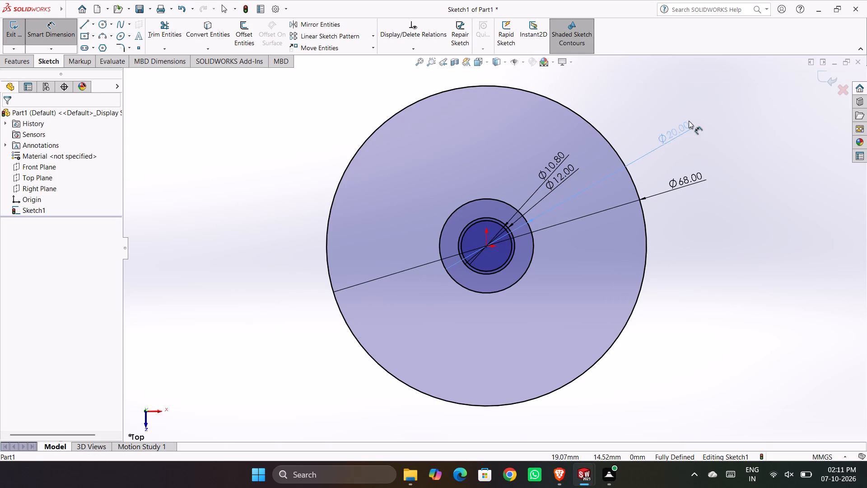
{"action": "left_click_drag", "start_coordinate": [689, 121], "coordinate": [693, 117]}
{"action": "left_click_drag", "start_coordinate": [567, 173], "coordinate": [644, 127]}
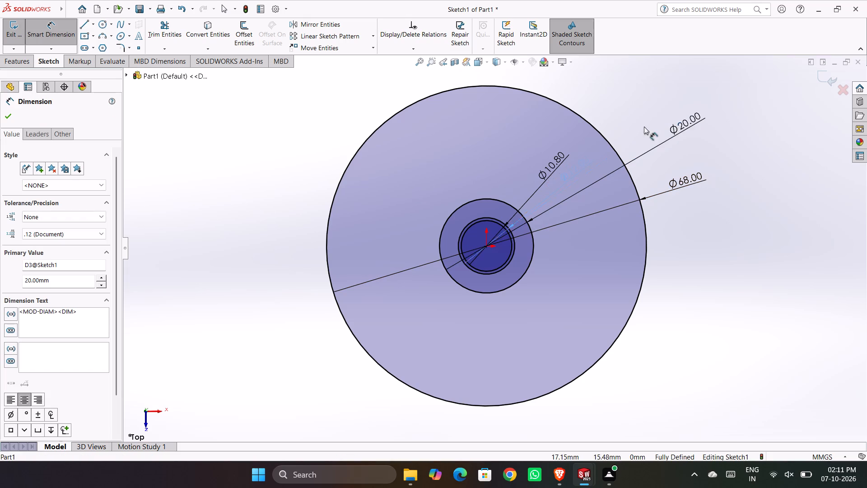
{"action": "left_click_drag", "start_coordinate": [644, 127], "coordinate": [670, 108]}
{"action": "left_click_drag", "start_coordinate": [542, 172], "coordinate": [618, 98]}
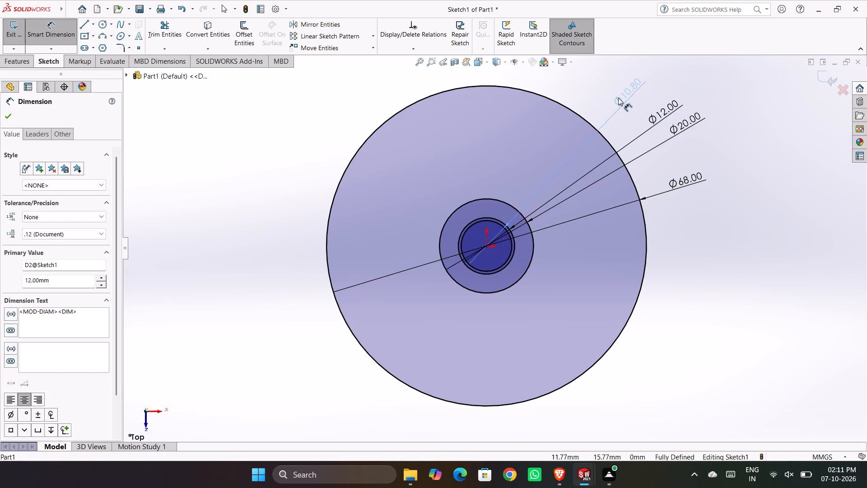
{"action": "left_click_drag", "start_coordinate": [618, 98], "coordinate": [621, 95]}
{"action": "left_click", "coordinate": [690, 245]}
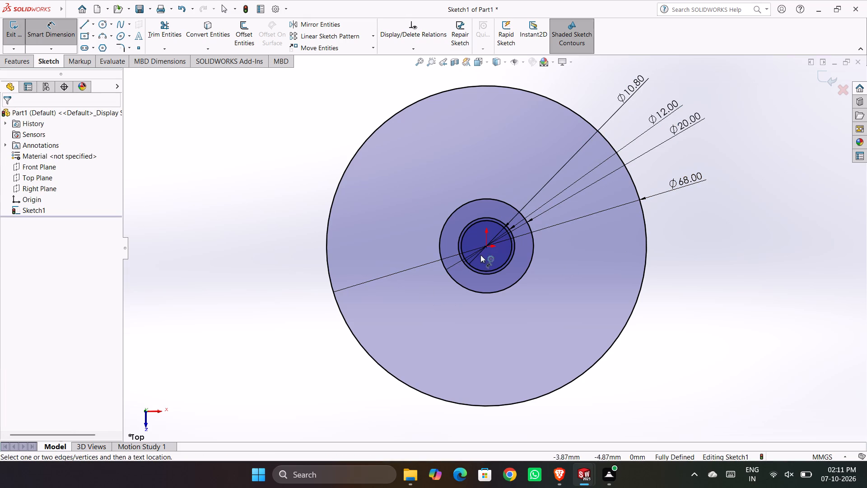
Examine the concentric-circle sketch from several viewing angles.
{"action": "scroll", "coordinate": [591, 389], "scroll_direction": "up", "scroll_amount": 1}
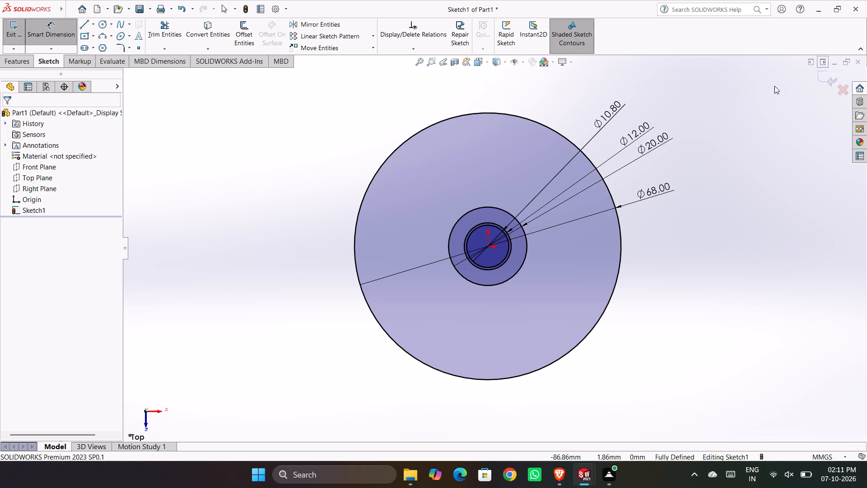
{"action": "middle_click_drag", "start_coordinate": [508, 404], "coordinate": [515, 167]}
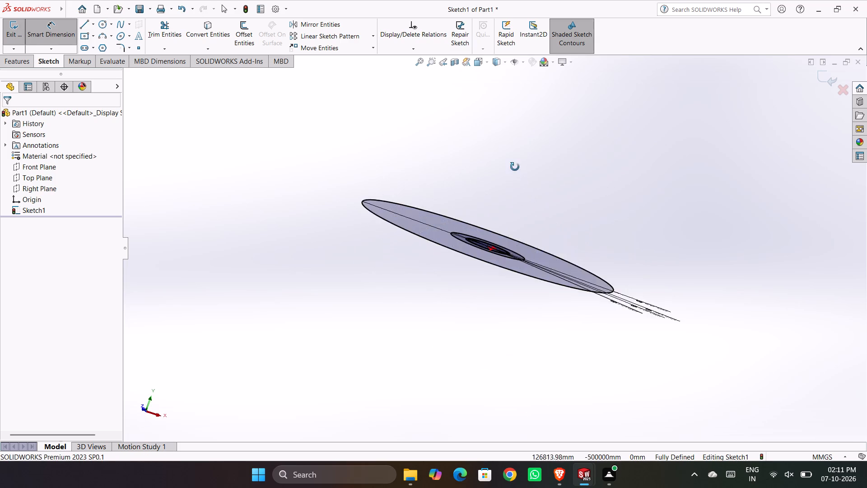
{"action": "middle_click_drag", "start_coordinate": [515, 167], "coordinate": [270, 235]}
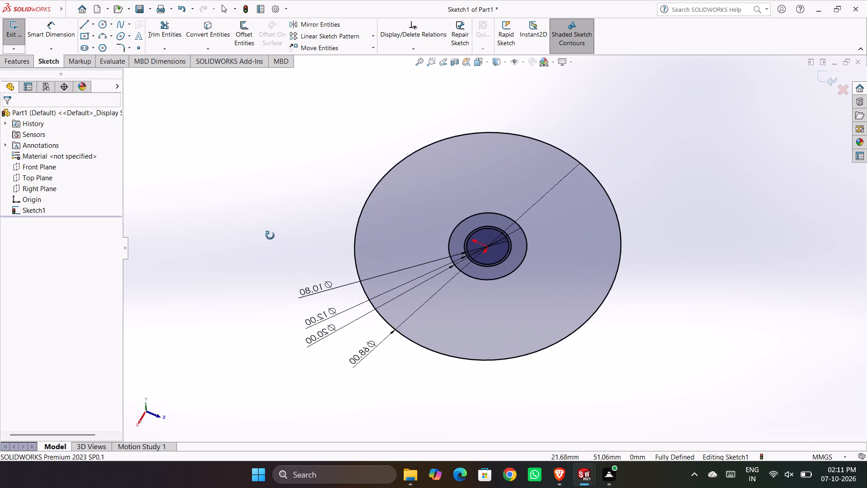
{"action": "middle_click_drag", "start_coordinate": [270, 235], "coordinate": [534, 388]}
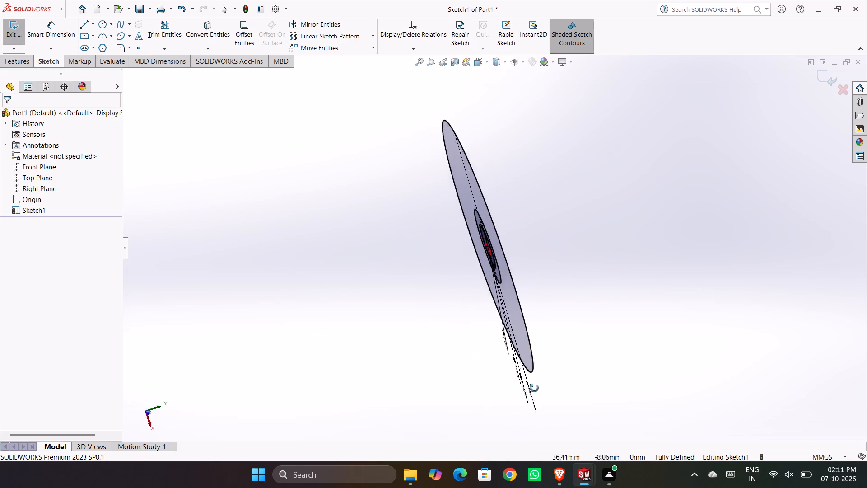
{"action": "middle_click_drag", "start_coordinate": [534, 388], "coordinate": [512, 266]}
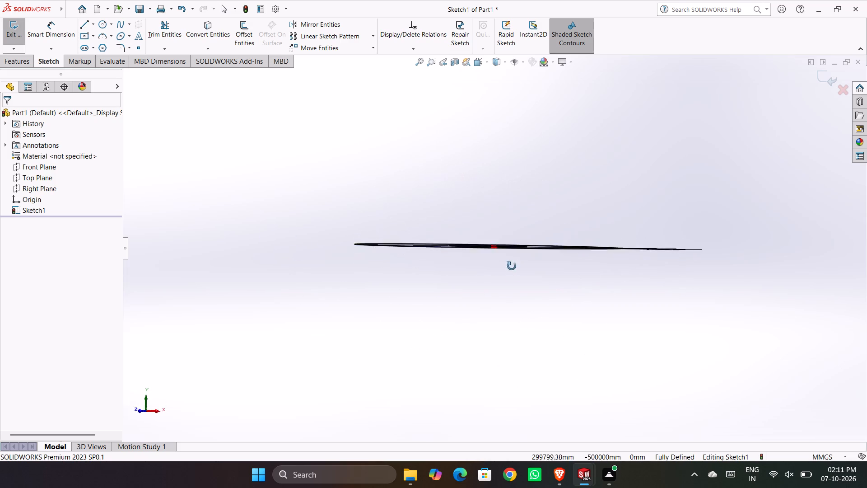
{"action": "middle_click_drag", "start_coordinate": [512, 266], "coordinate": [527, 279]}
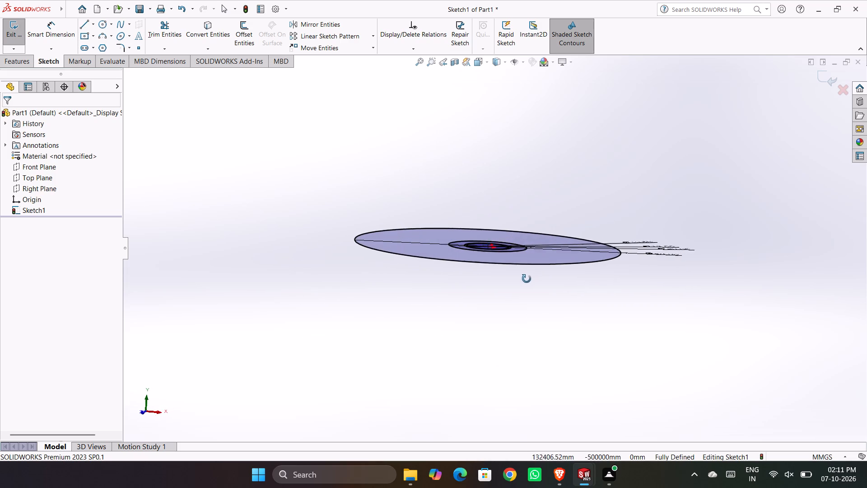
{"action": "middle_click_drag", "start_coordinate": [527, 279], "coordinate": [522, 279]}
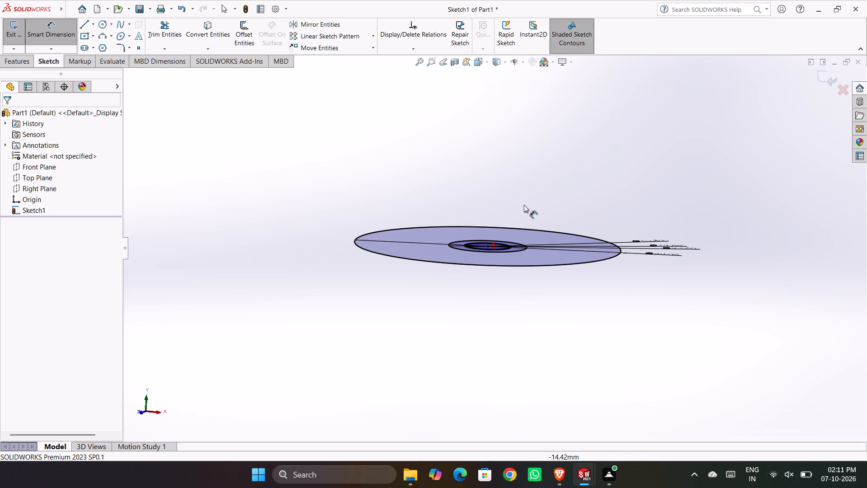
{"action": "middle_click_drag", "start_coordinate": [545, 159], "coordinate": [543, 320]}
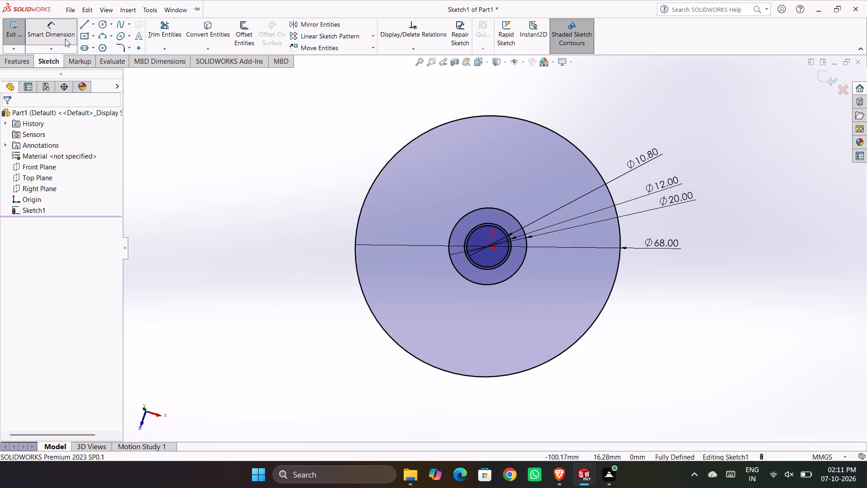
Draw a fifth circle centred on the origin with a radius of about 23 mm, between the 20 mm and 68 mm circles.
{"action": "left_click", "coordinate": [104, 26]}
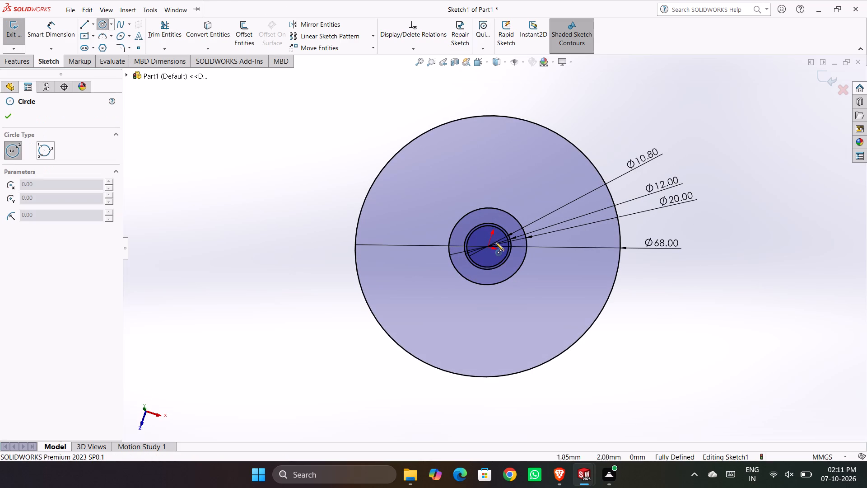
{"action": "left_click", "coordinate": [490, 247]}
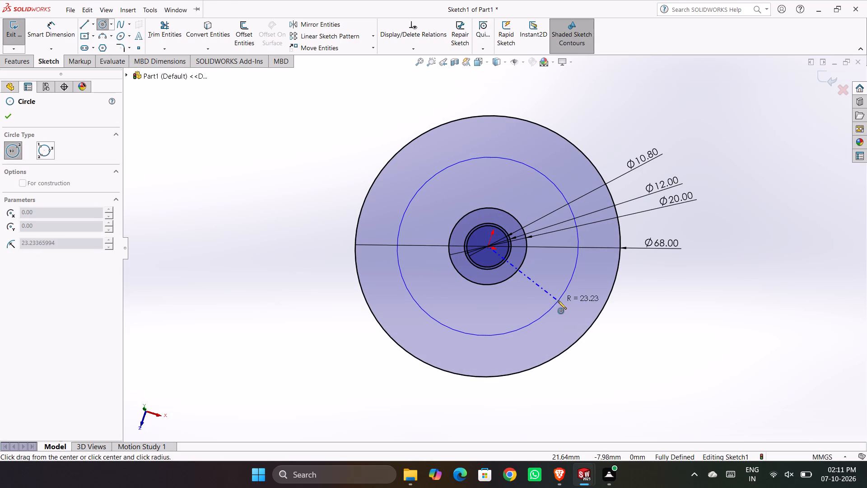
{"action": "left_click", "coordinate": [558, 300]}
Dimension the new circle with a diameter of 35.4 mm.
{"action": "left_click", "coordinate": [47, 22]}
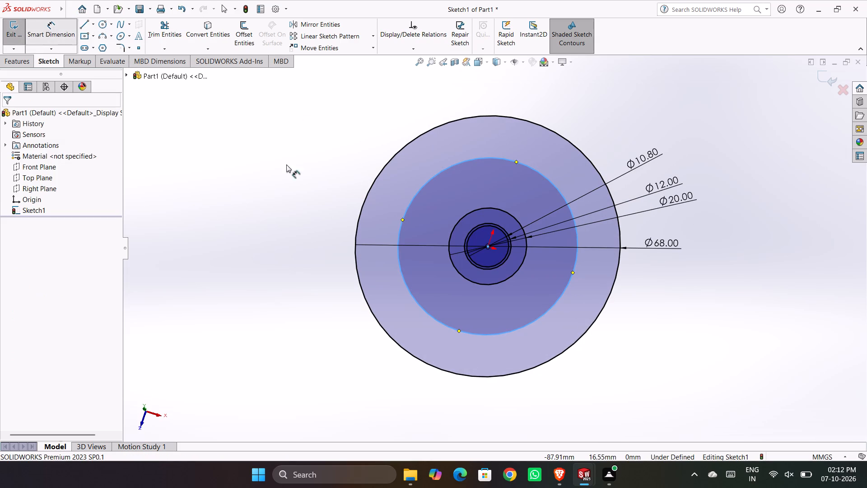
{"action": "left_click", "coordinate": [547, 179]}
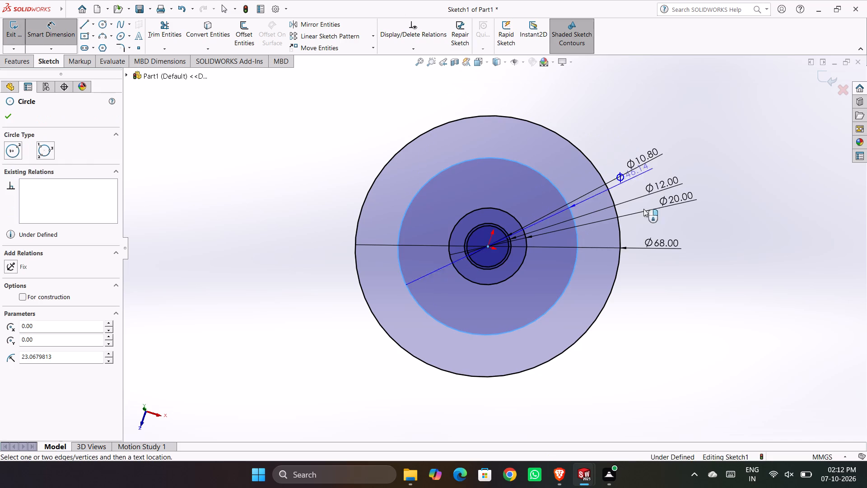
{"action": "left_click", "coordinate": [626, 148]}
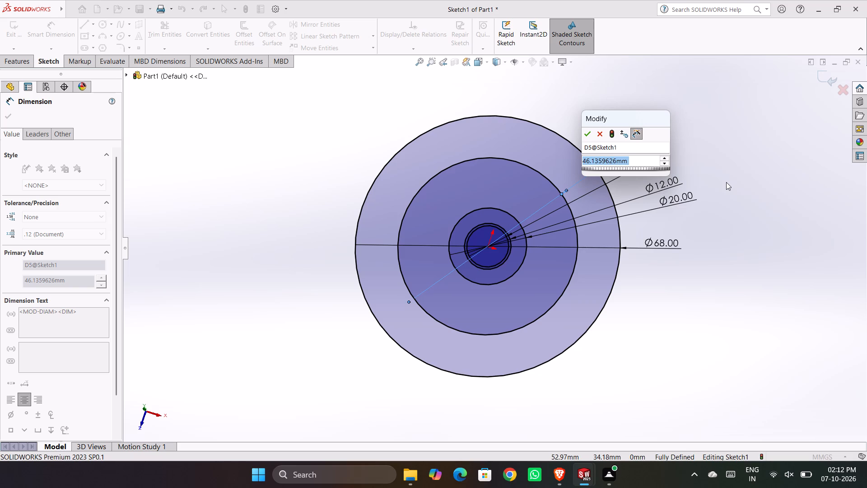
{"action": "type", "text": "35.4"}
{"action": "key", "text": "Return"}
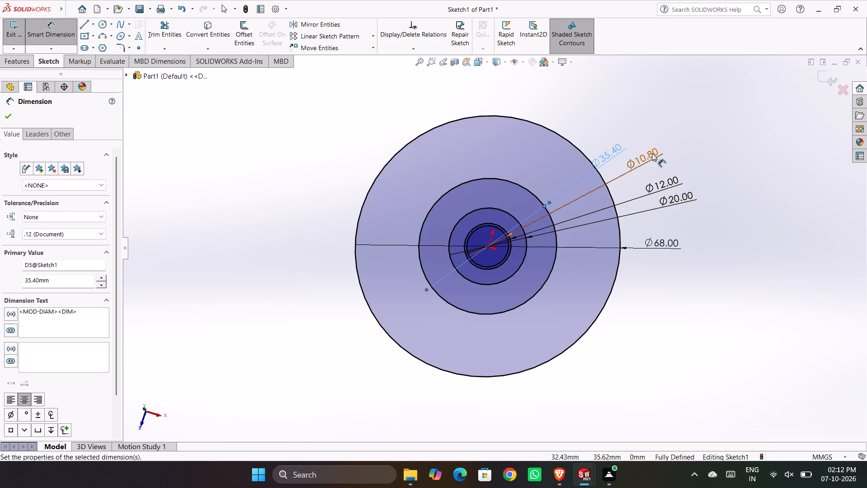
{"action": "left_click", "coordinate": [718, 150]}
Rearrange the 35.4, 12, 20 and 68 mm diameter labels into an evenly spaced stack beside the outermost circle.
{"action": "left_click_drag", "start_coordinate": [610, 153], "coordinate": [627, 138]}
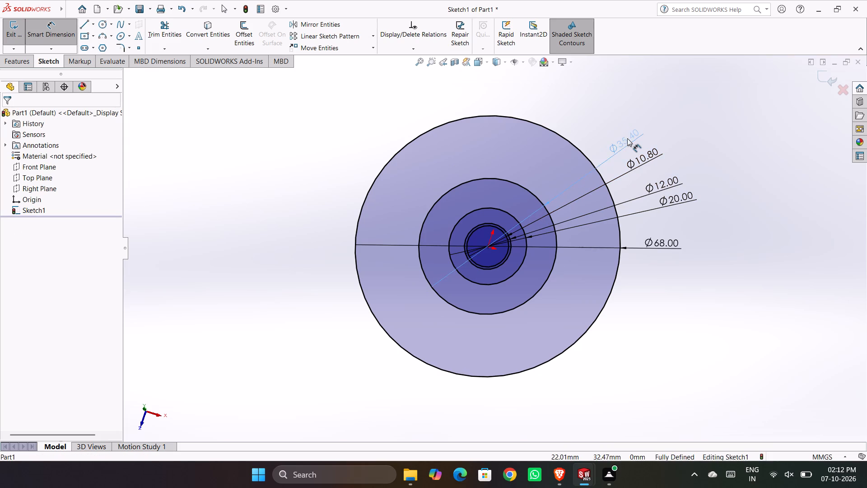
{"action": "left_click_drag", "start_coordinate": [627, 138], "coordinate": [629, 140]}
{"action": "left_click", "coordinate": [694, 154]}
{"action": "left_click_drag", "start_coordinate": [673, 180], "coordinate": [667, 170]}
{"action": "left_click", "coordinate": [700, 174]}
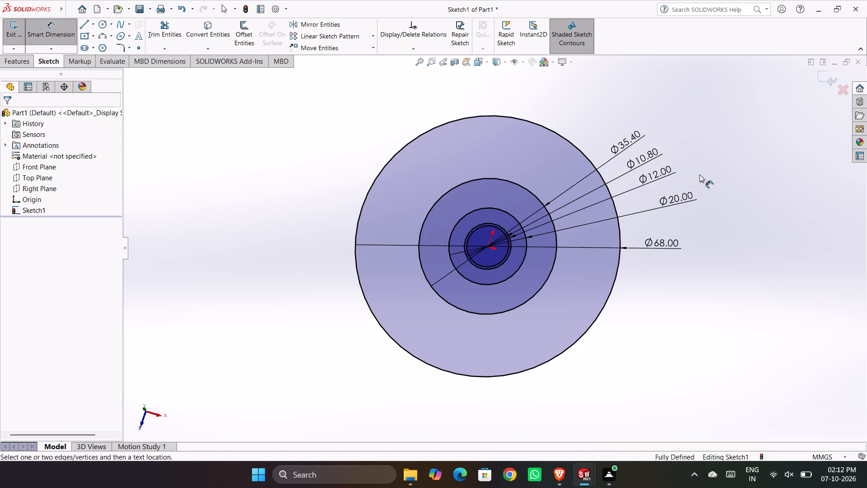
{"action": "left_click_drag", "start_coordinate": [687, 193], "coordinate": [675, 190]}
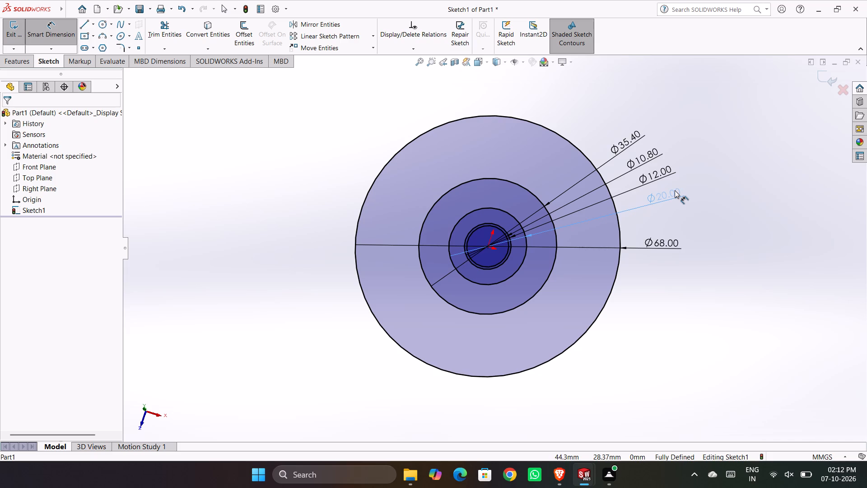
{"action": "left_click_drag", "start_coordinate": [675, 190], "coordinate": [676, 190]}
{"action": "left_click", "coordinate": [718, 195]}
{"action": "left_click_drag", "start_coordinate": [669, 239], "coordinate": [675, 219]}
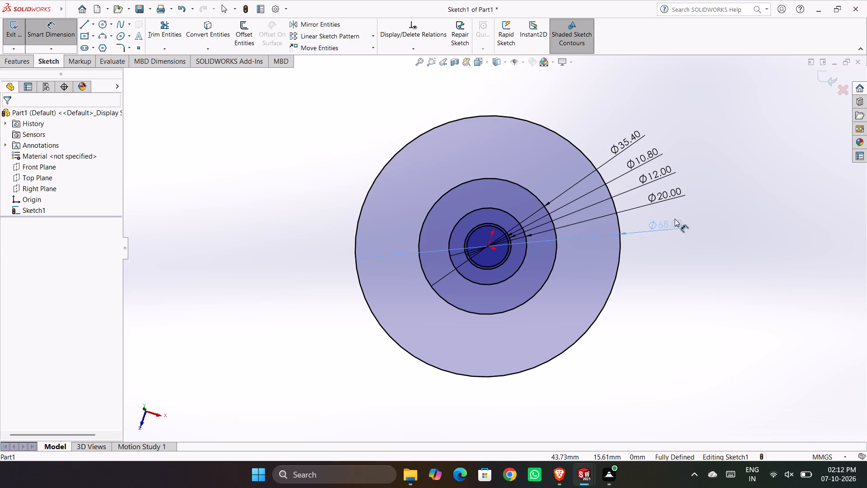
{"action": "left_click_drag", "start_coordinate": [675, 219], "coordinate": [680, 208]}
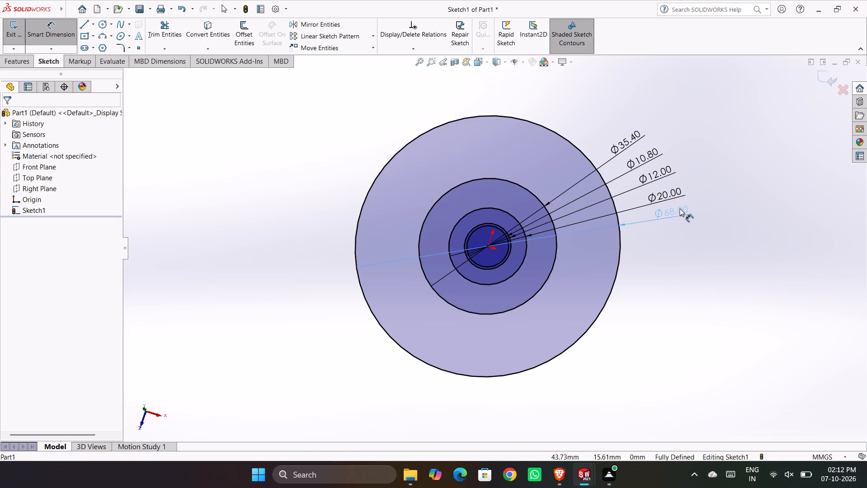
{"action": "left_click_drag", "start_coordinate": [680, 208], "coordinate": [679, 208]}
{"action": "left_click", "coordinate": [711, 199]}
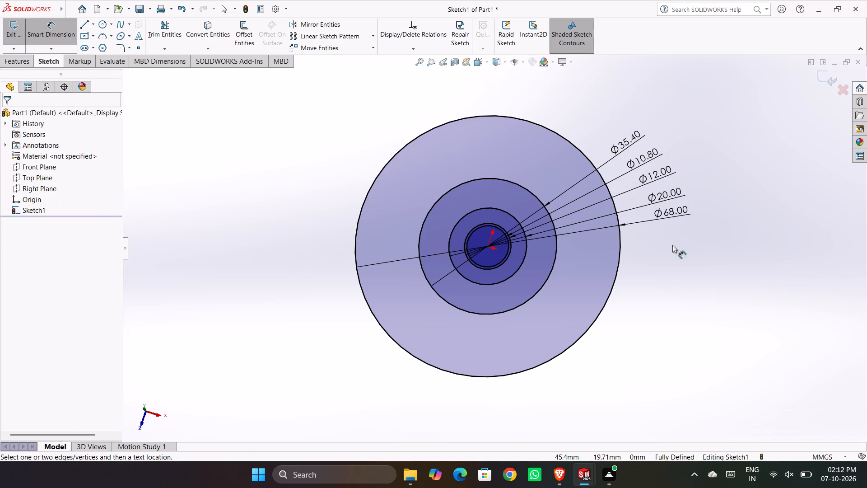
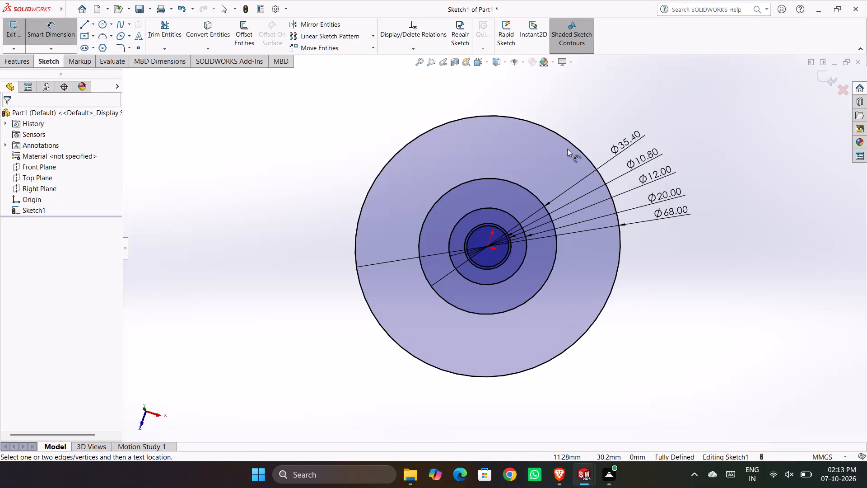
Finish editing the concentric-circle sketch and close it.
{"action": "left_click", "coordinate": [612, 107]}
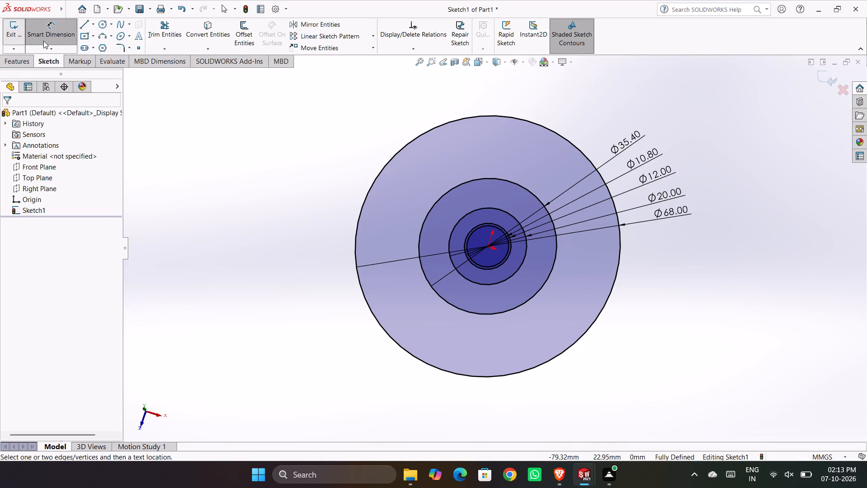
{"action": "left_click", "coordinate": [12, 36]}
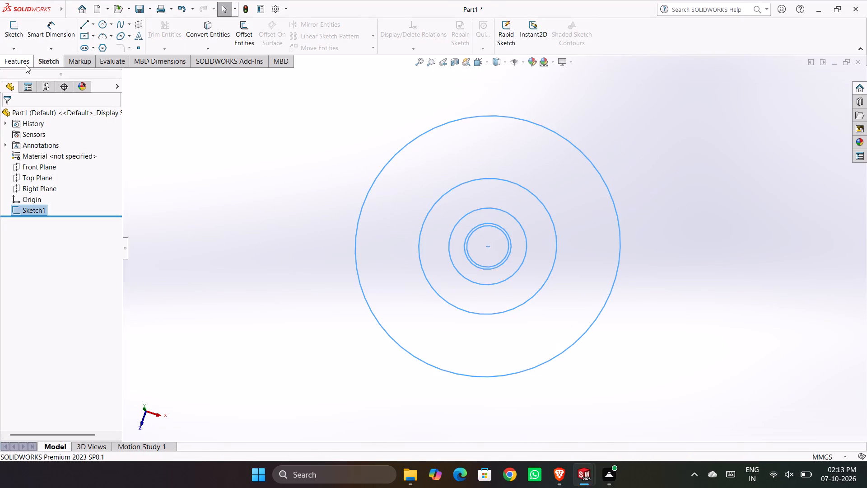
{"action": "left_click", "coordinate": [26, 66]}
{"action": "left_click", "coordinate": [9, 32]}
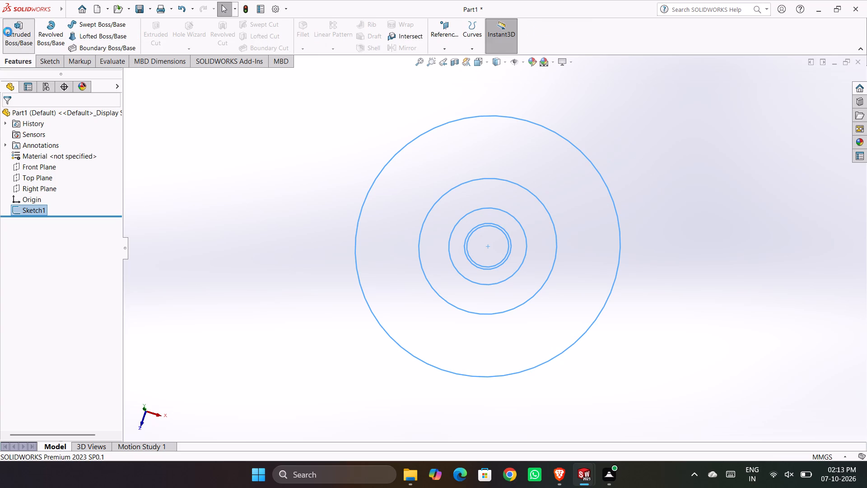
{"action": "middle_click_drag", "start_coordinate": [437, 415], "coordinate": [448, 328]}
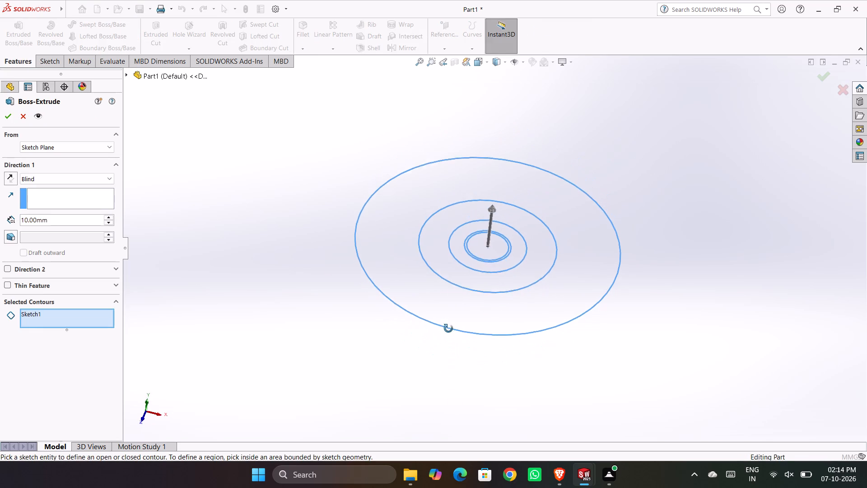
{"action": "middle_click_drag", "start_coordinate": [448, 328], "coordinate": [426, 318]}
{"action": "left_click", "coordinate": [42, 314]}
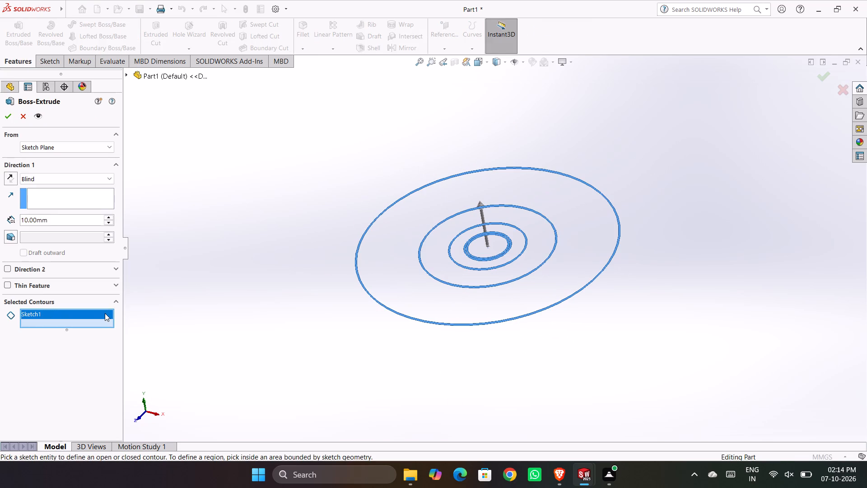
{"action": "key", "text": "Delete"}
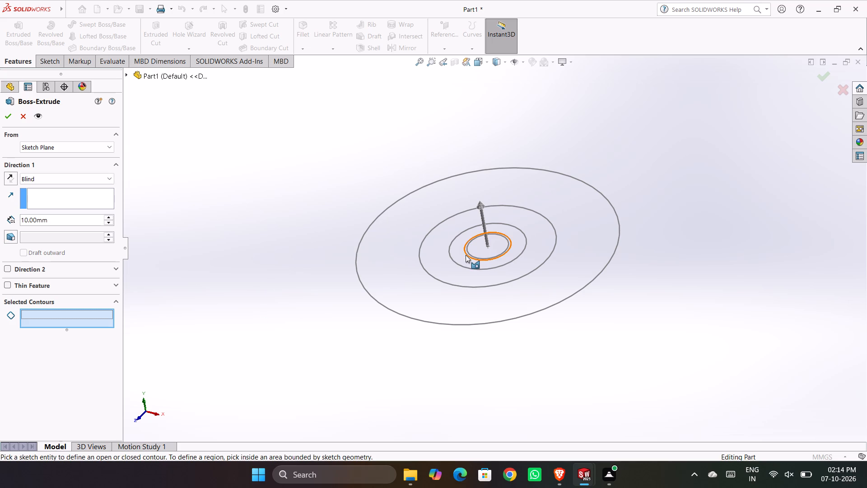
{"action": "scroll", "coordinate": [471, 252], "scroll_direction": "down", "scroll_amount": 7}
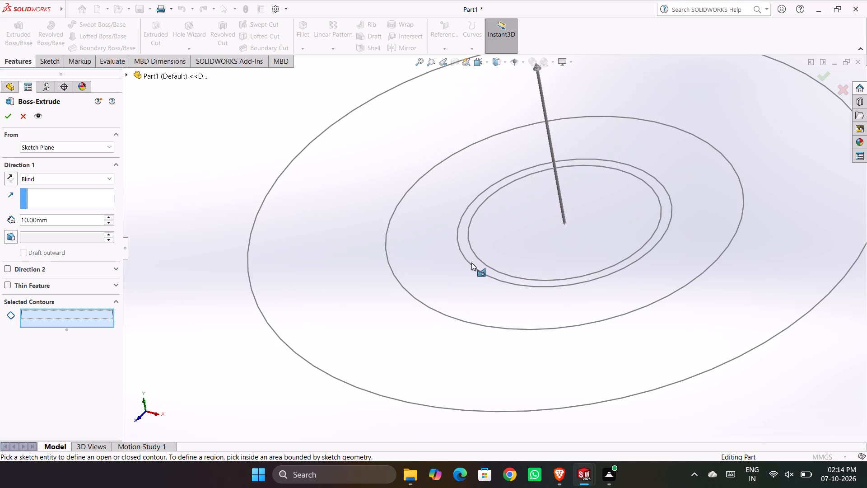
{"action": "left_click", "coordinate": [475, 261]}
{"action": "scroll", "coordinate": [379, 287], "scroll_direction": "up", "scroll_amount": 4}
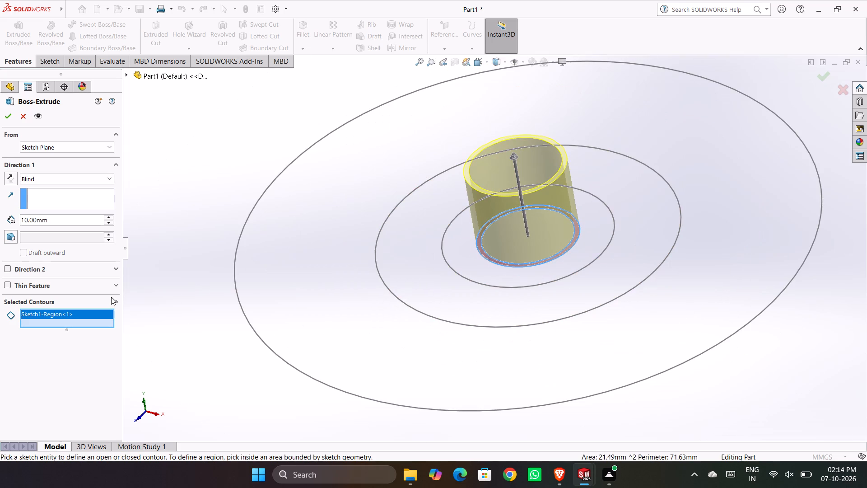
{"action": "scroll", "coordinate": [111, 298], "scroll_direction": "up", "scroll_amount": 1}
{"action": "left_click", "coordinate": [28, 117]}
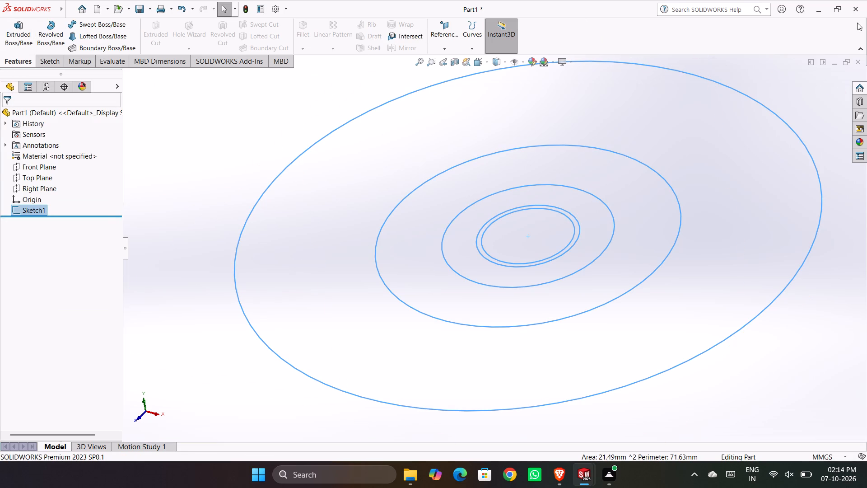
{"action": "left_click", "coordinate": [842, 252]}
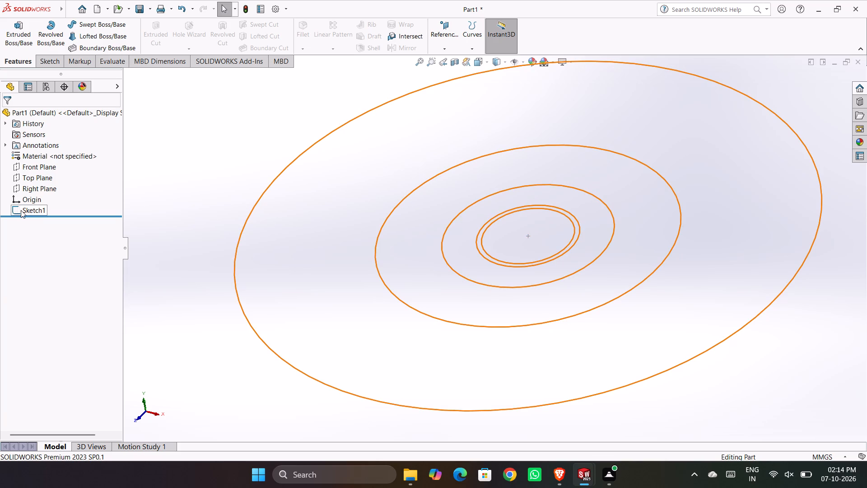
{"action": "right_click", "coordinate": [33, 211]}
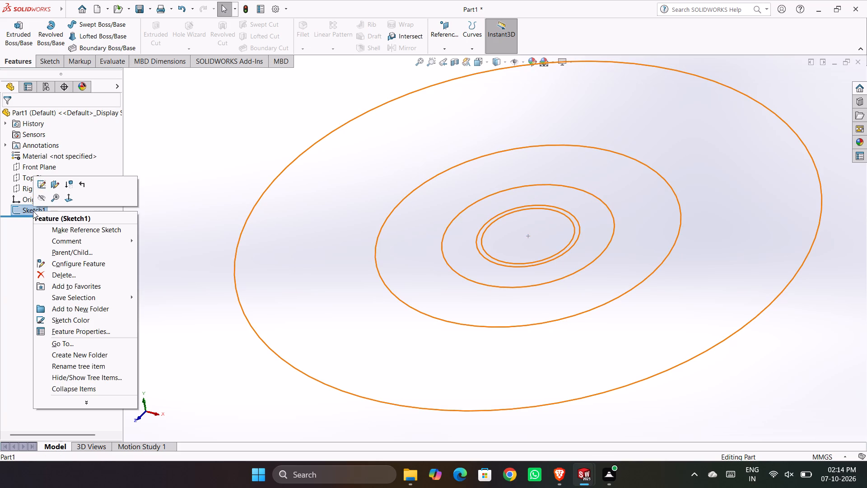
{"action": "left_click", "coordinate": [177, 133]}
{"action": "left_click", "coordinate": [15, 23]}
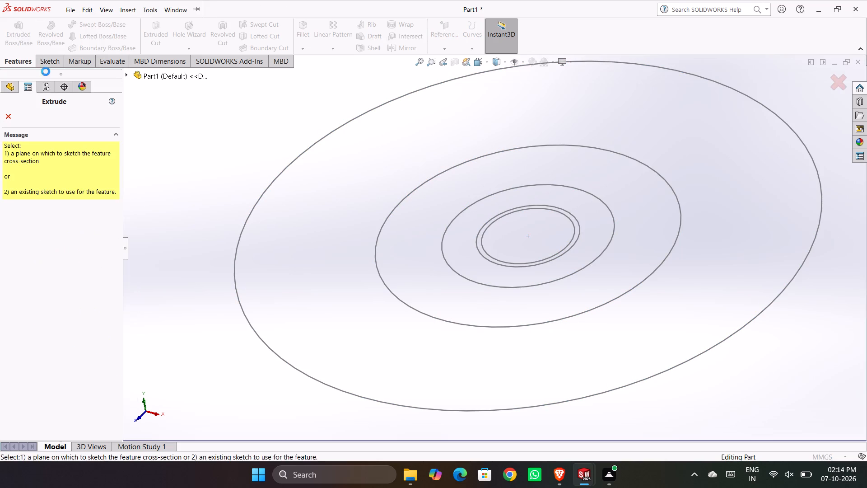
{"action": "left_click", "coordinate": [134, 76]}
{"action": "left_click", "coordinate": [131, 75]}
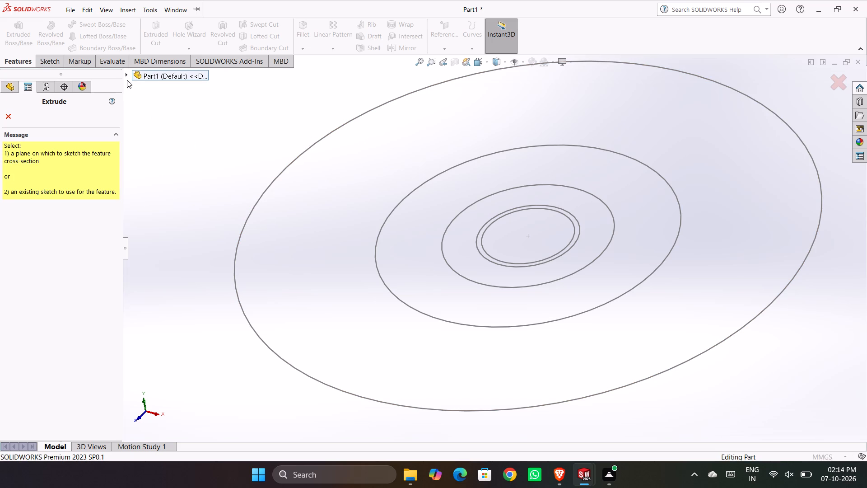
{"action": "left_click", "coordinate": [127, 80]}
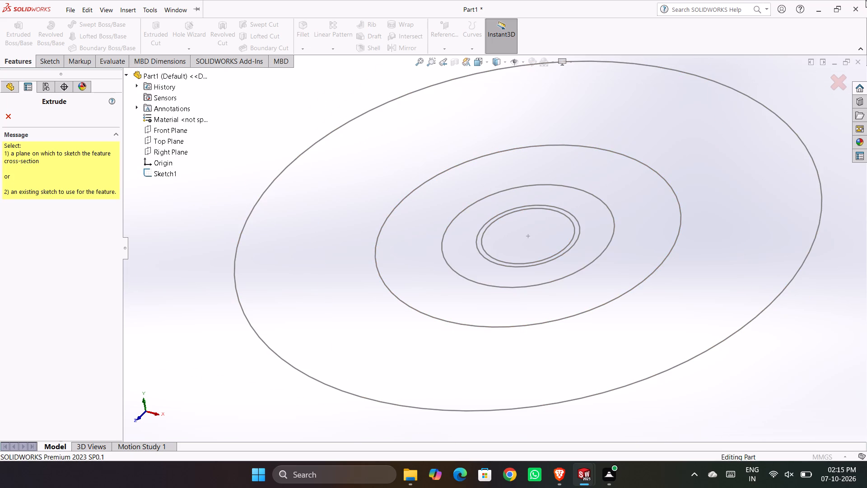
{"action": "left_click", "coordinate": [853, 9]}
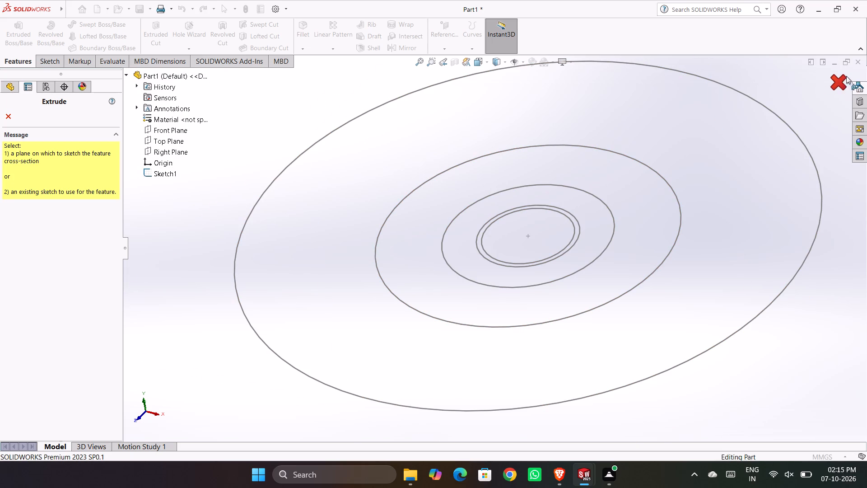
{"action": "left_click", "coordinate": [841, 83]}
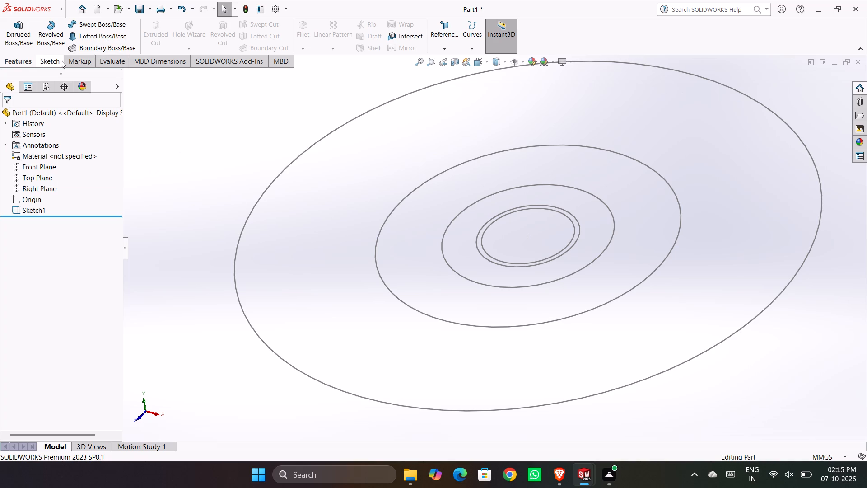
Undo all the dimensions, circles and the concentric-circle sketch itself, back to the empty part.
{"action": "left_click", "coordinate": [192, 7]}
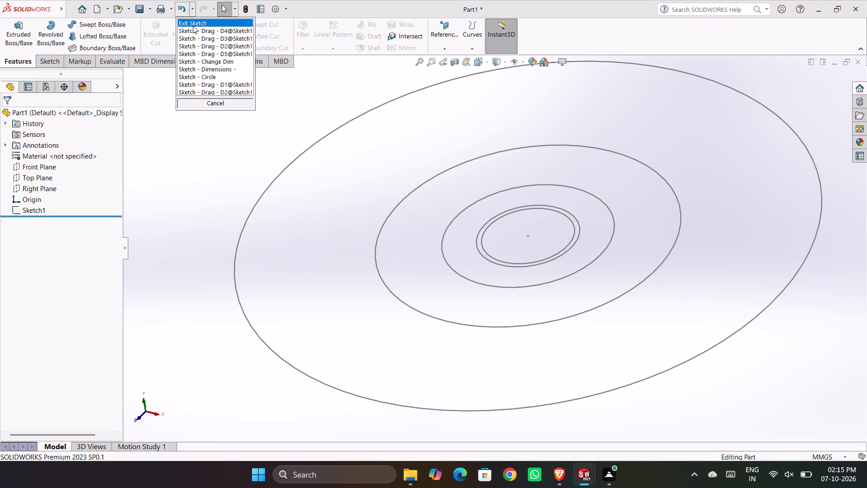
{"action": "left_click_drag", "start_coordinate": [193, 26], "coordinate": [197, 72]}
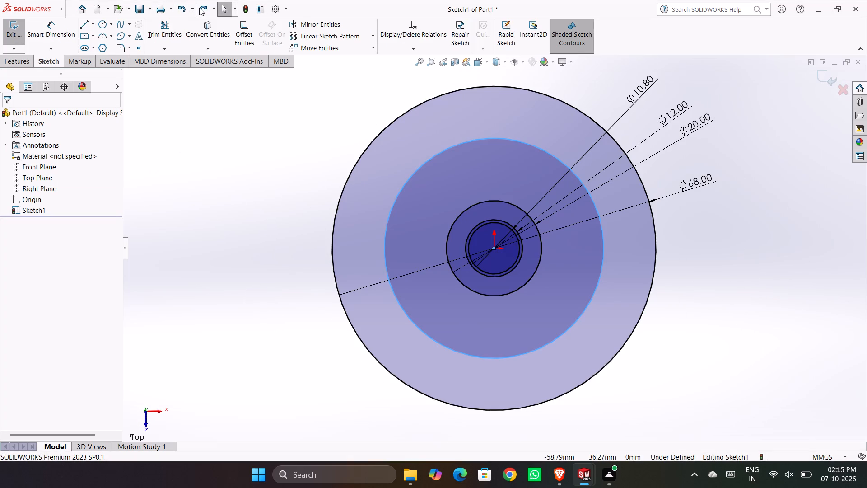
{"action": "left_click", "coordinate": [194, 7]}
{"action": "left_click_drag", "start_coordinate": [195, 25], "coordinate": [198, 86]}
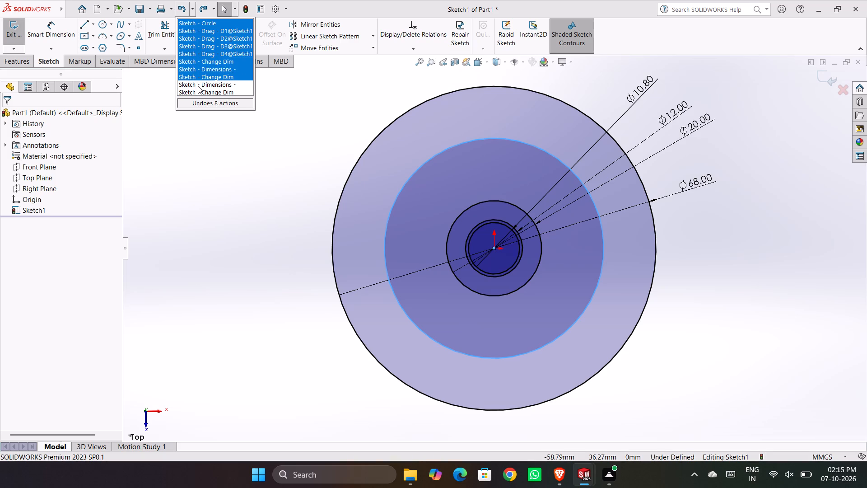
{"action": "left_click_drag", "start_coordinate": [198, 86], "coordinate": [200, 97]}
{"action": "left_click", "coordinate": [196, 9]}
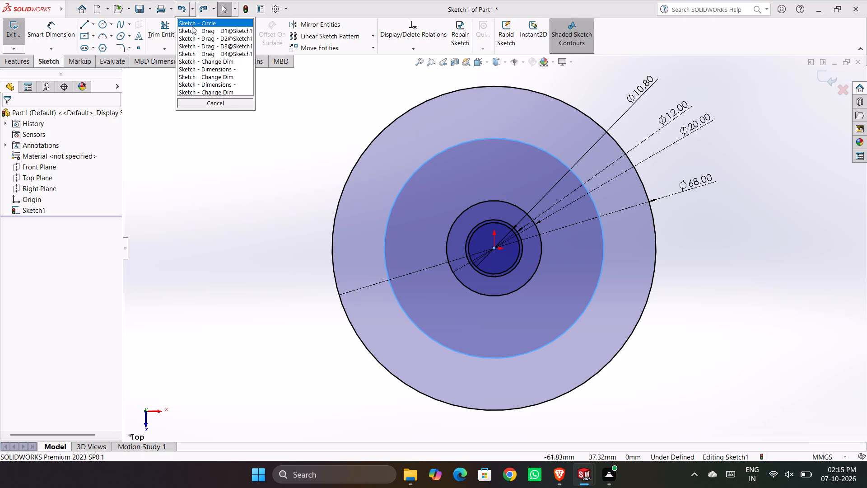
{"action": "left_click_drag", "start_coordinate": [193, 27], "coordinate": [198, 68]}
{"action": "left_click", "coordinate": [207, 105]}
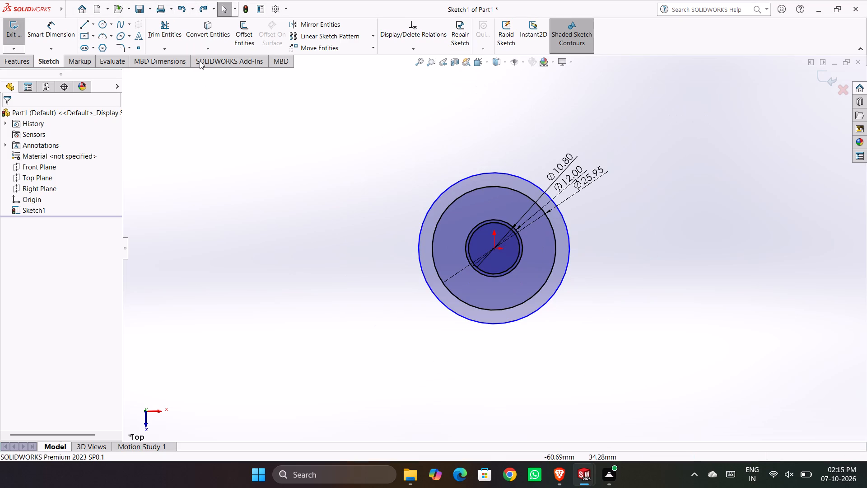
{"action": "left_click", "coordinate": [191, 7]}
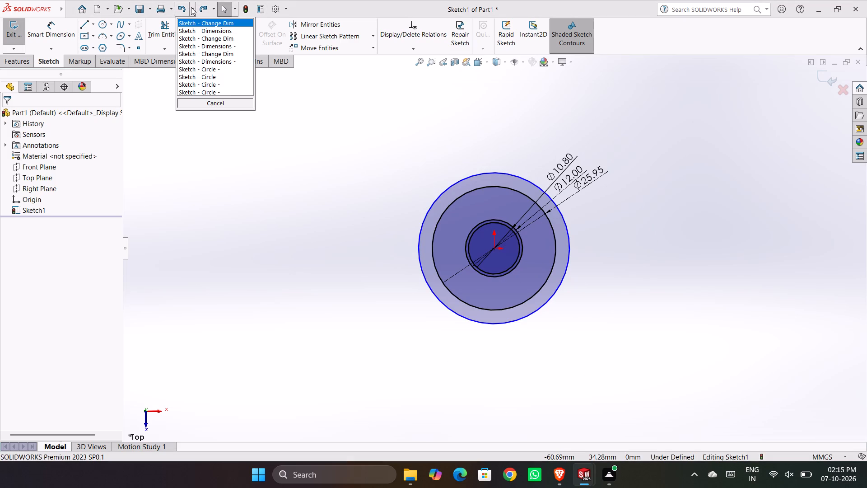
{"action": "left_click_drag", "start_coordinate": [196, 15], "coordinate": [197, 33]}
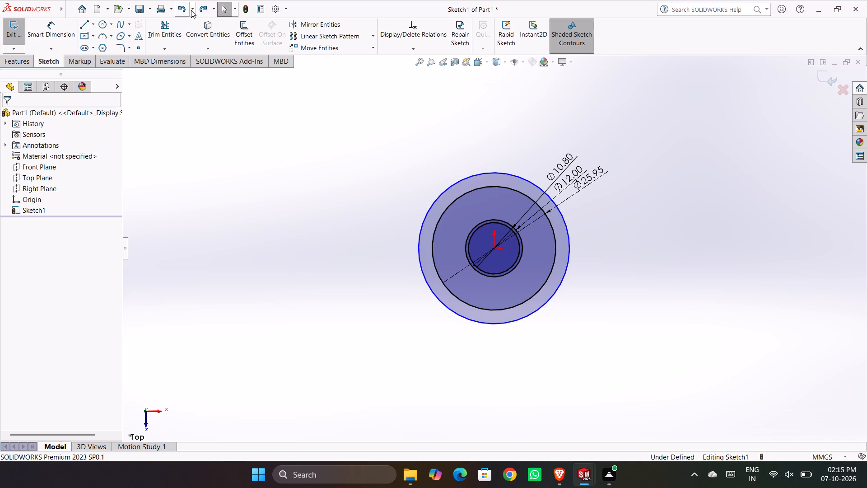
{"action": "left_click", "coordinate": [191, 10]}
{"action": "left_click_drag", "start_coordinate": [192, 21], "coordinate": [196, 76]}
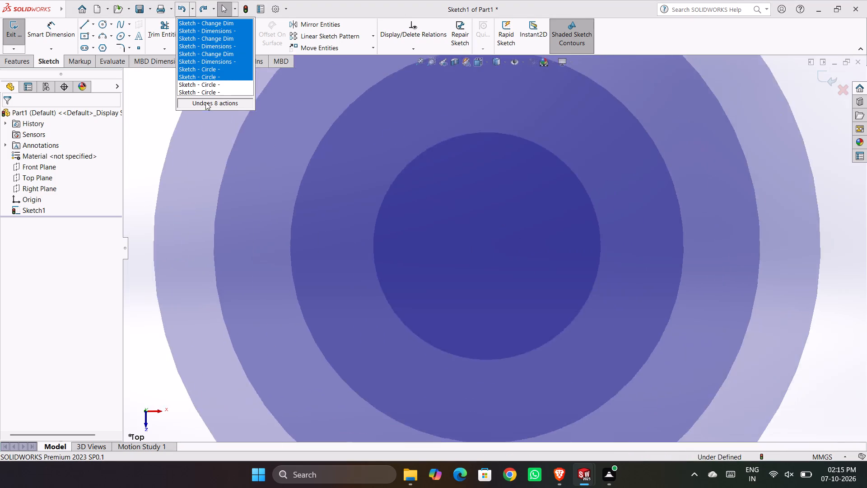
{"action": "left_click", "coordinate": [205, 103]}
{"action": "left_click", "coordinate": [206, 102]}
{"action": "left_click", "coordinate": [192, 8]}
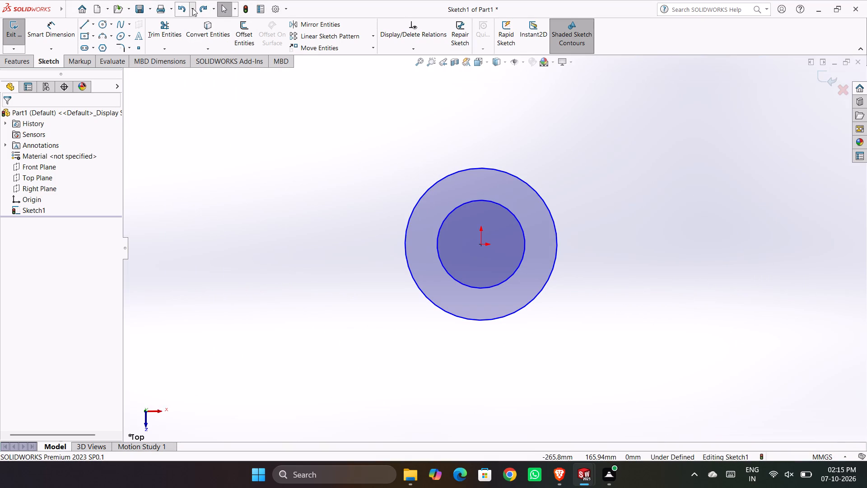
{"action": "left_click_drag", "start_coordinate": [194, 18], "coordinate": [196, 35]}
{"action": "left_click", "coordinate": [191, 6]}
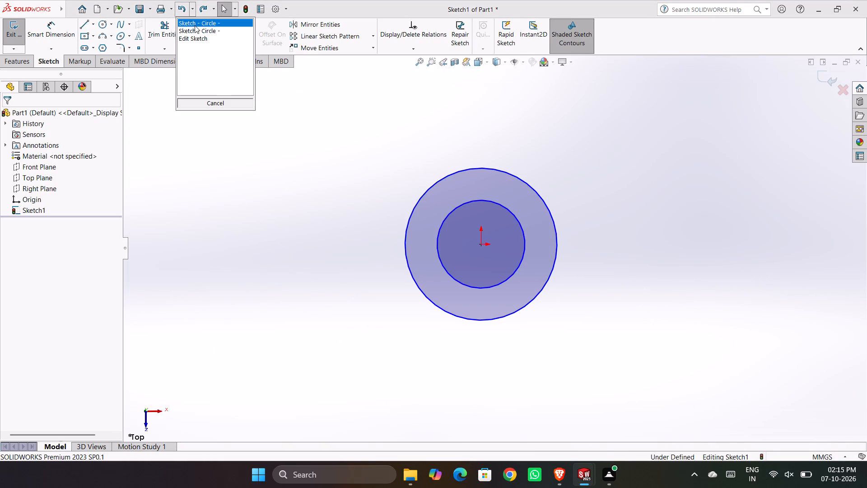
{"action": "left_click_drag", "start_coordinate": [195, 25], "coordinate": [200, 49]}
{"action": "left_click", "coordinate": [225, 103]}
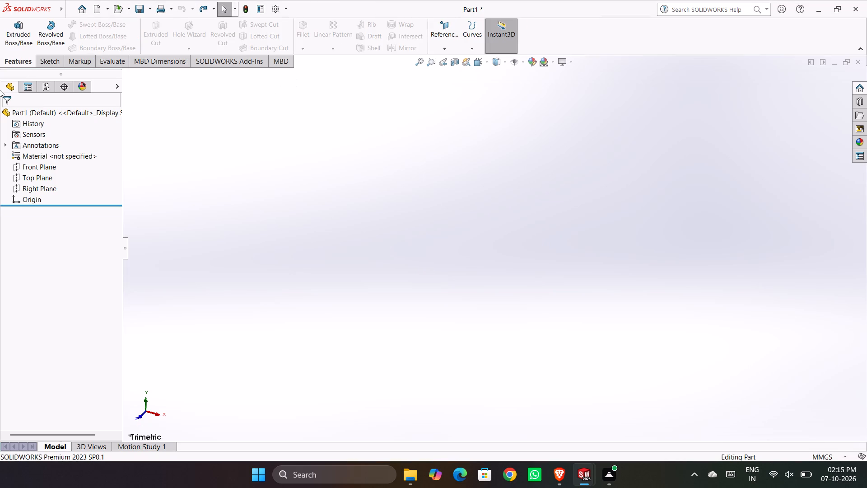
Start a new sketch on the Front Plane and draw a vertical line about 51 mm long upward from the origin.
{"action": "left_click", "coordinate": [46, 68]}
{"action": "left_click", "coordinate": [49, 64]}
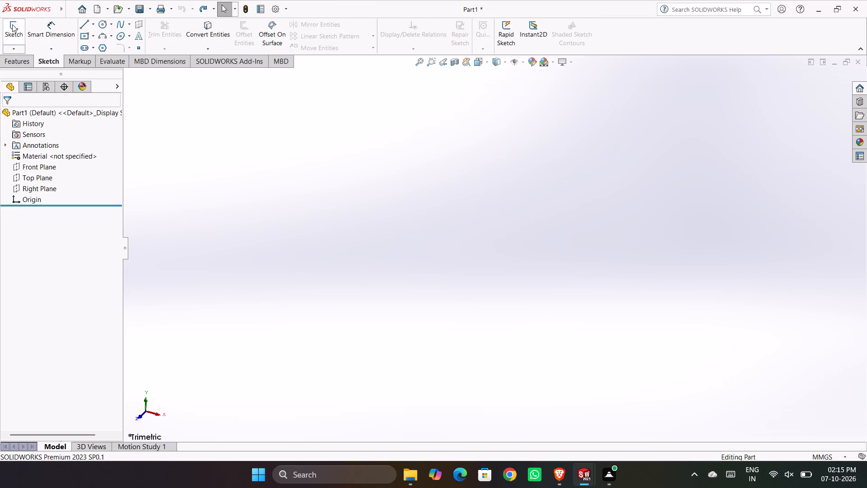
{"action": "left_click", "coordinate": [12, 24]}
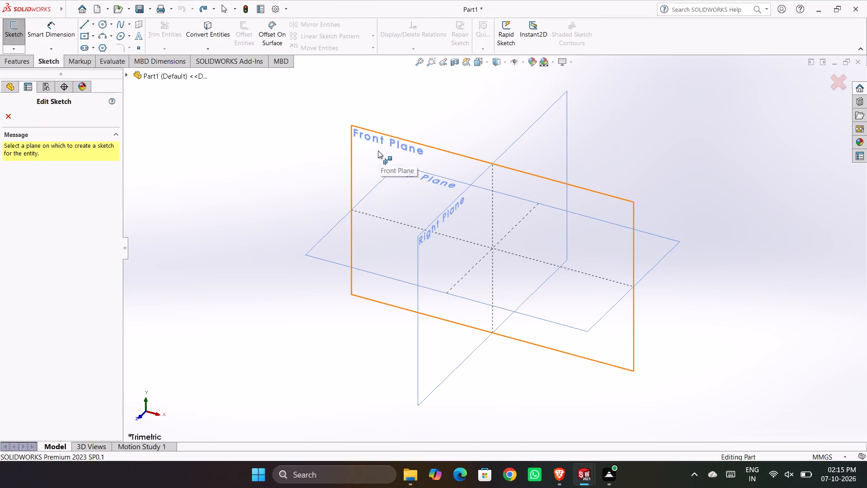
{"action": "left_click", "coordinate": [378, 150]}
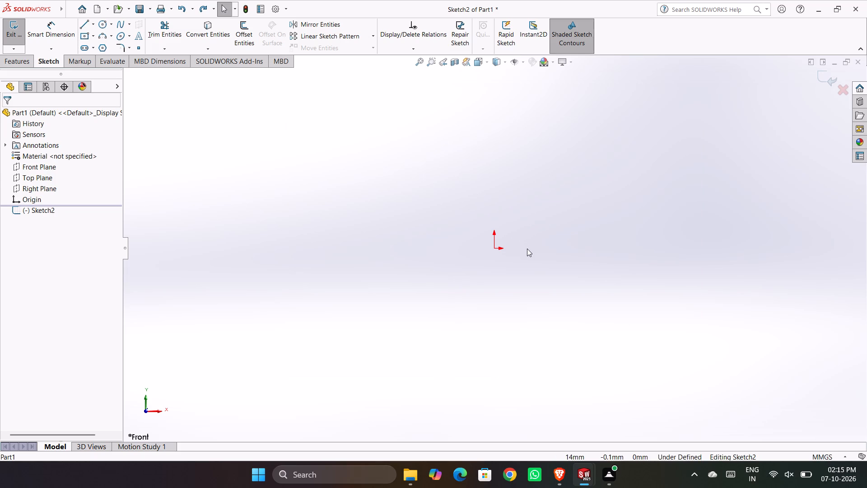
{"action": "left_click", "coordinate": [82, 24]}
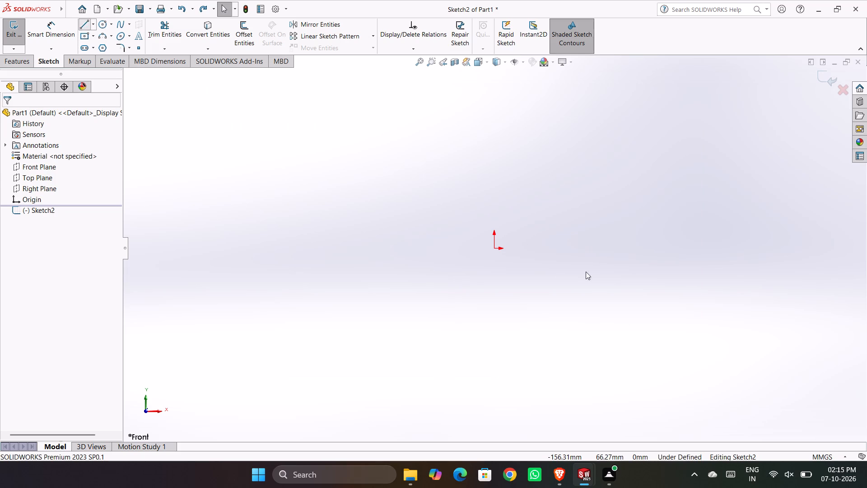
{"action": "left_click", "coordinate": [494, 249]}
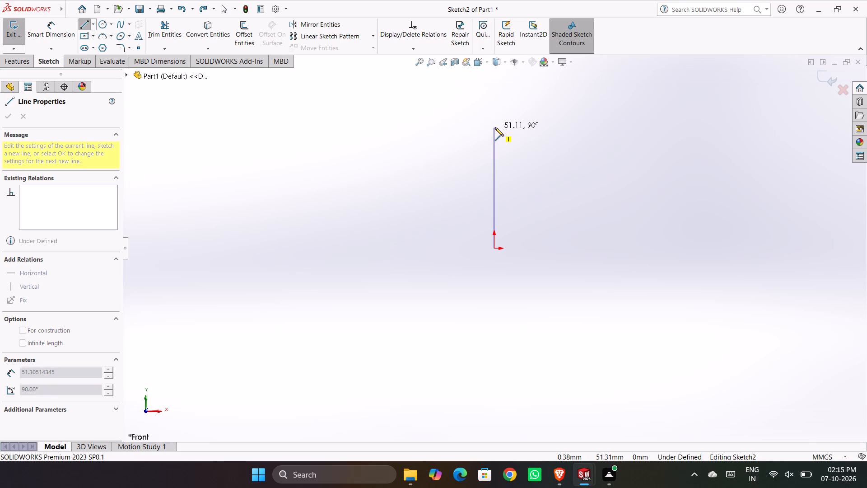
{"action": "left_click", "coordinate": [495, 127]}
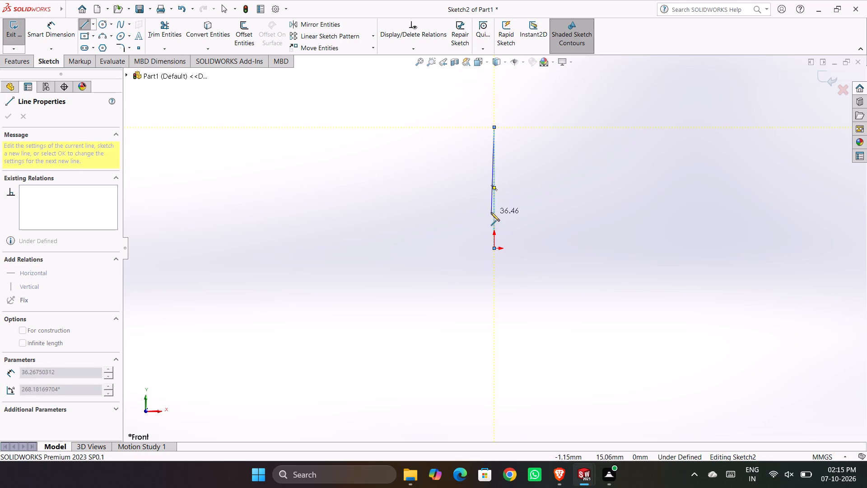
{"action": "key", "text": "Escape"}
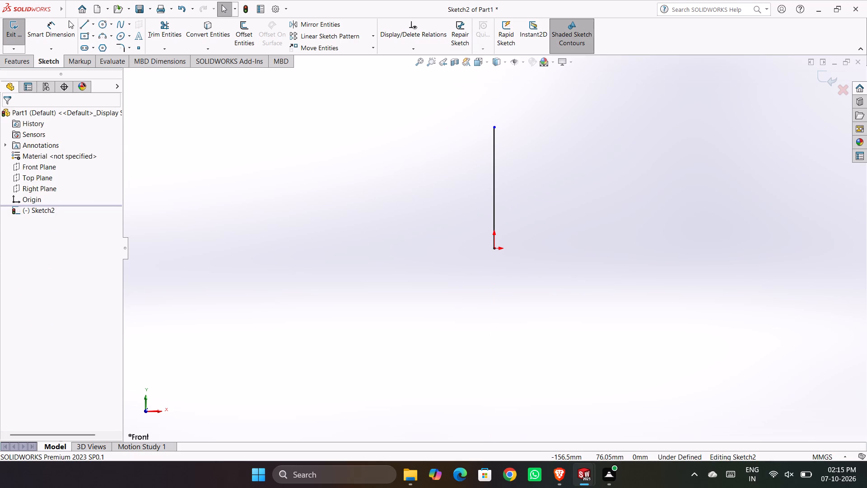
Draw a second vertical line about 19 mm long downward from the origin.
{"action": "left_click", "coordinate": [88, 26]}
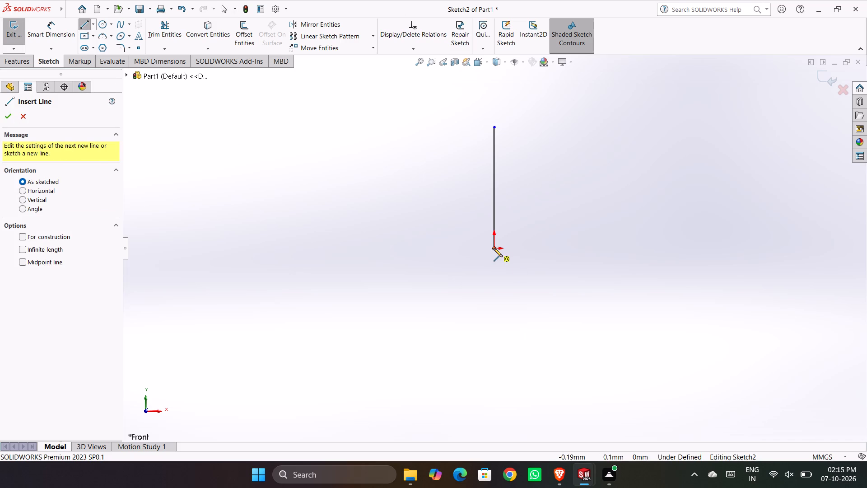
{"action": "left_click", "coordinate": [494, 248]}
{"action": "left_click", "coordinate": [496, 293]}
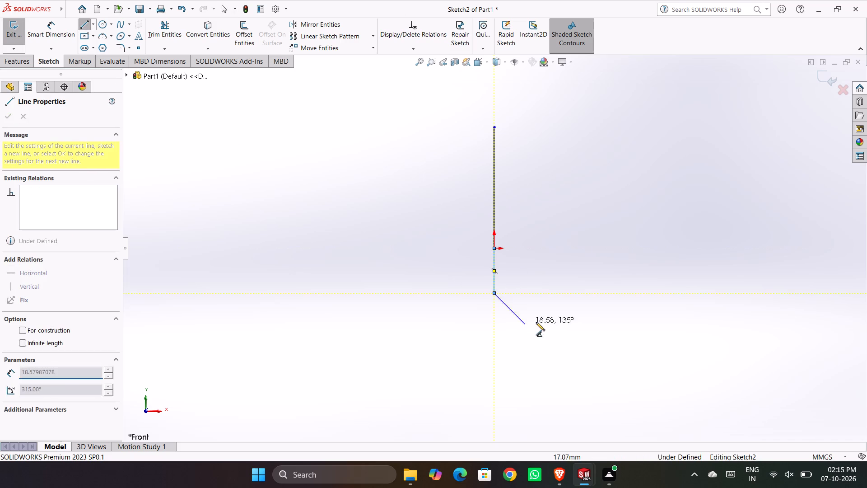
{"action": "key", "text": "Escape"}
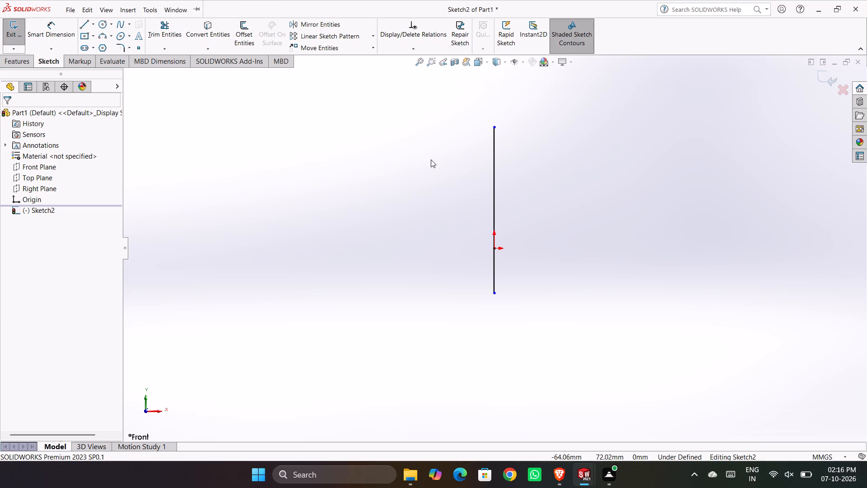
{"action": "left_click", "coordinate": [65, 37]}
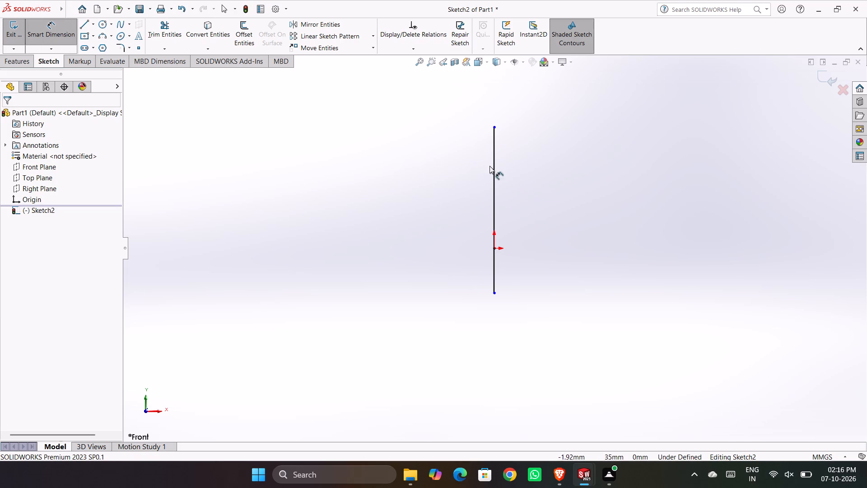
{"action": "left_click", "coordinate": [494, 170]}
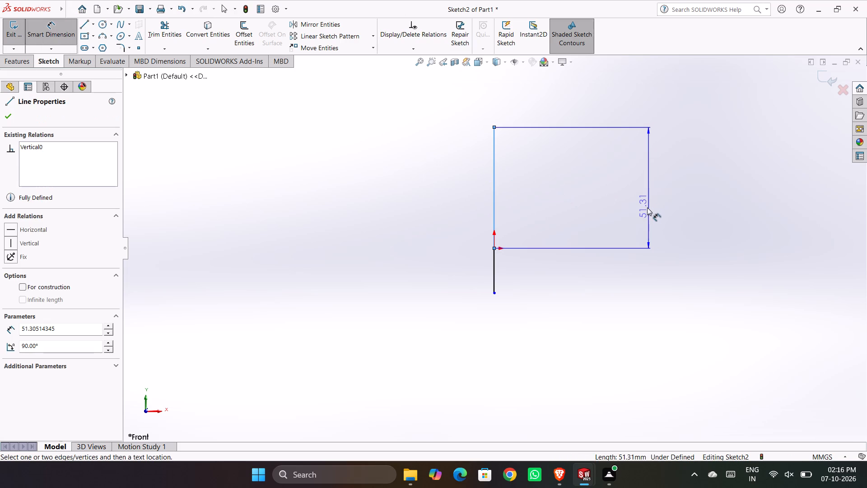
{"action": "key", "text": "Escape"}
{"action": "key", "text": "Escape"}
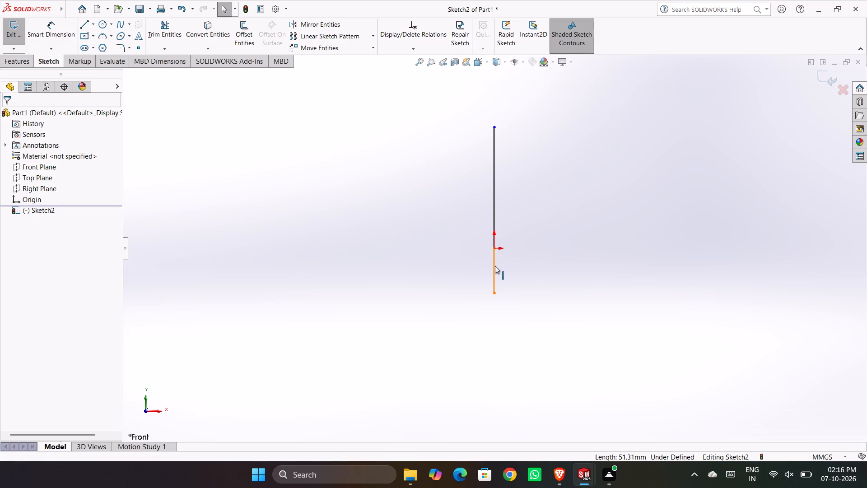
Delete both vertical lines, above and below the origin, from the sketch.
{"action": "left_click", "coordinate": [495, 269]}
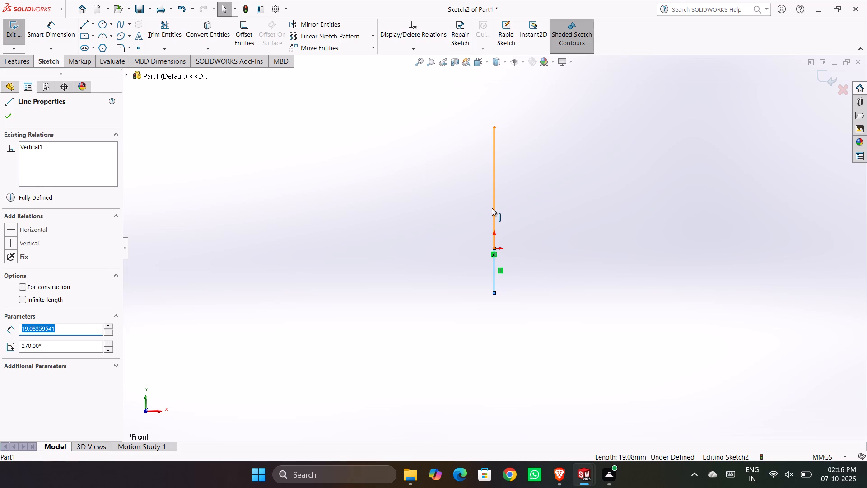
{"action": "left_click", "coordinate": [492, 208], "text": "ctrl"}
{"action": "key", "text": "Delete"}
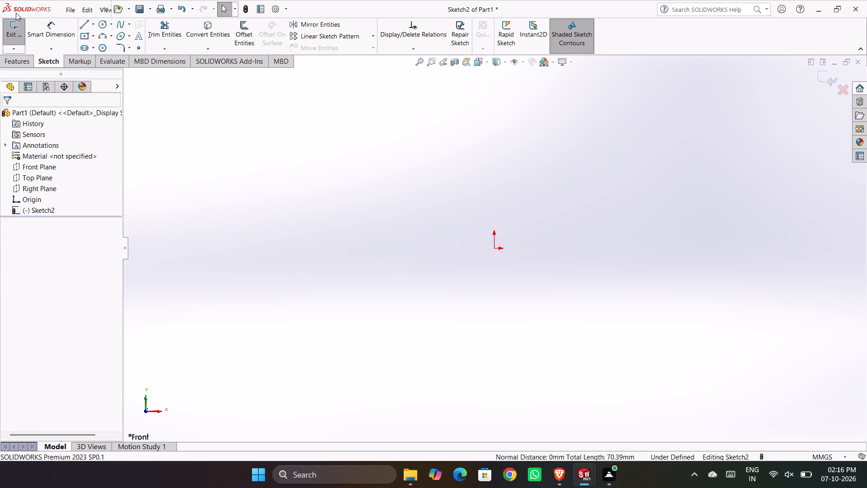
{"action": "left_click", "coordinate": [545, 183]}
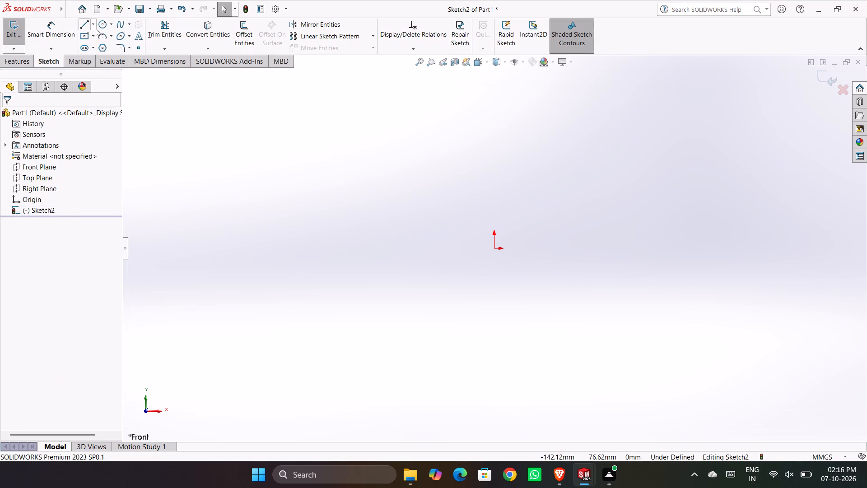
Draw a single vertical line about 79 mm long through the origin, starting about 50 mm above it.
{"action": "left_click", "coordinate": [88, 28]}
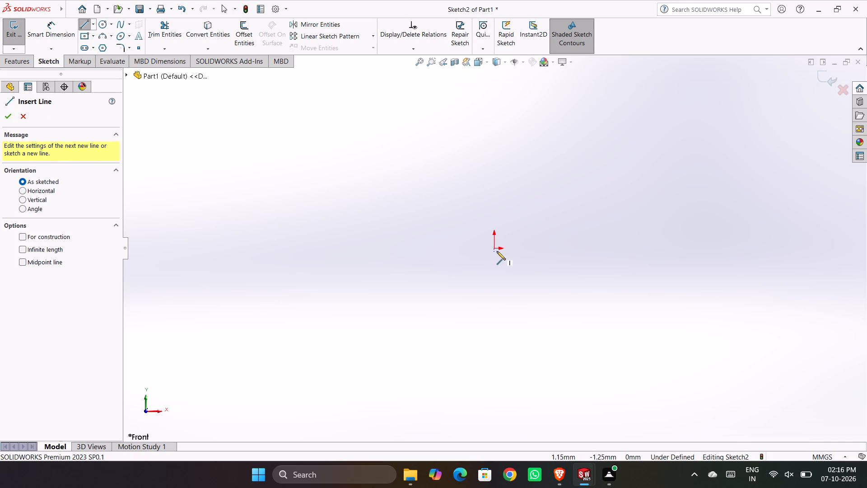
{"action": "left_click", "coordinate": [494, 131]}
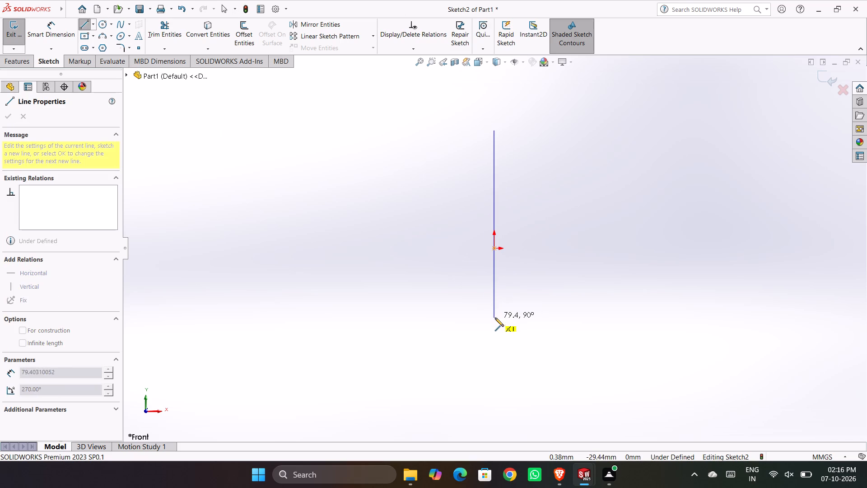
{"action": "left_click", "coordinate": [495, 318]}
{"action": "key", "text": "Escape"}
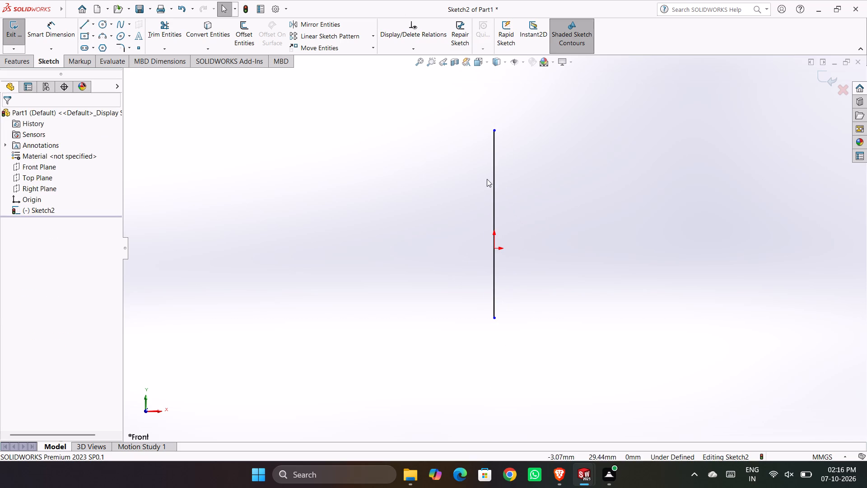
Dimension the vertical line's length as 135 mm, placing the dimension to the right of the line.
{"action": "right_click_drag", "start_coordinate": [266, 249], "coordinate": [369, 208]}
{"action": "right_click_drag", "start_coordinate": [322, 232], "coordinate": [322, 231]}
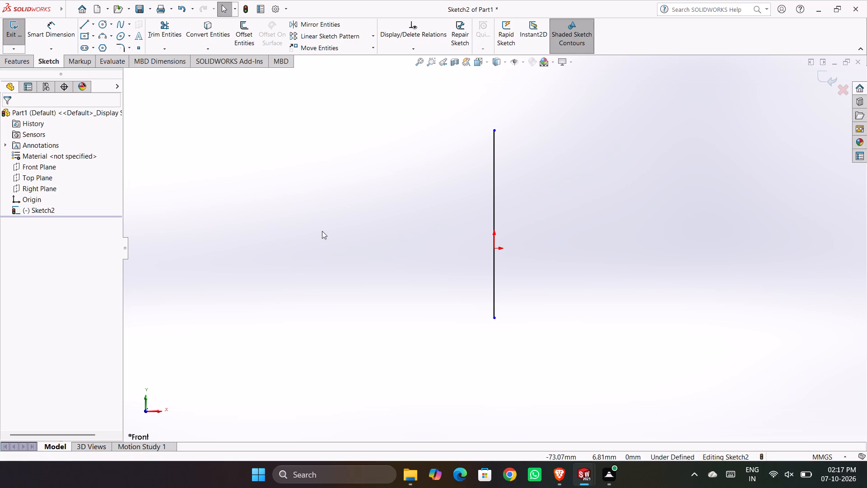
{"action": "right_click_drag", "start_coordinate": [322, 231], "coordinate": [357, 194]}
{"action": "left_click", "coordinate": [494, 202]}
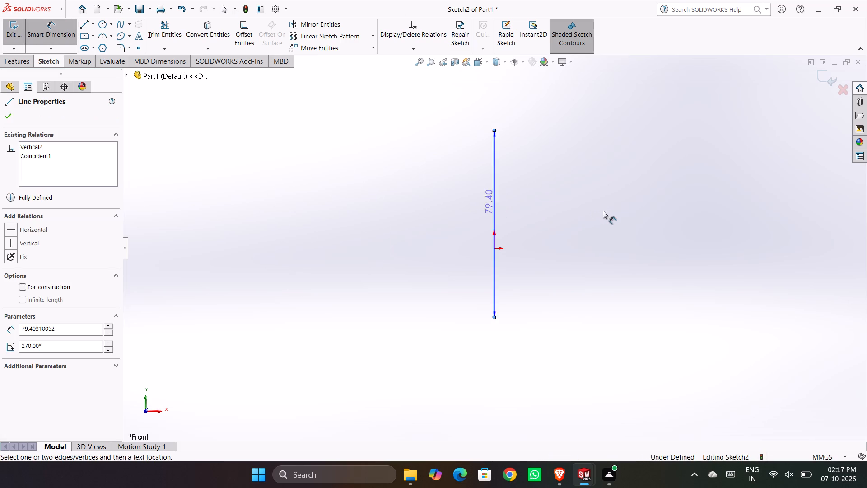
{"action": "left_click", "coordinate": [599, 211]}
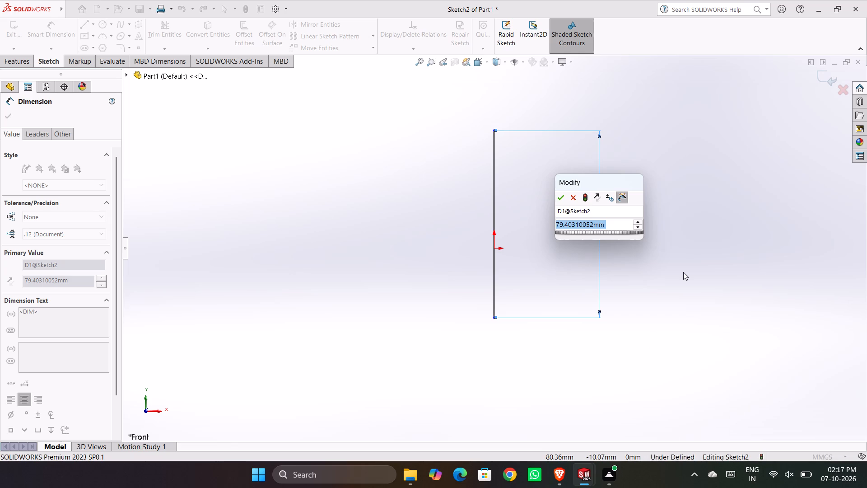
{"action": "type", "text": "135"}
{"action": "key", "text": "Return"}
{"action": "left_click", "coordinate": [752, 321]}
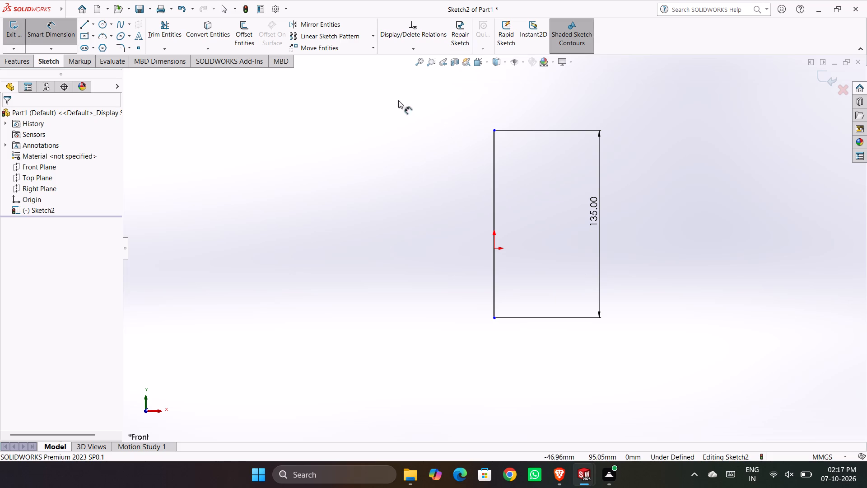
{"action": "left_click", "coordinate": [362, 150]}
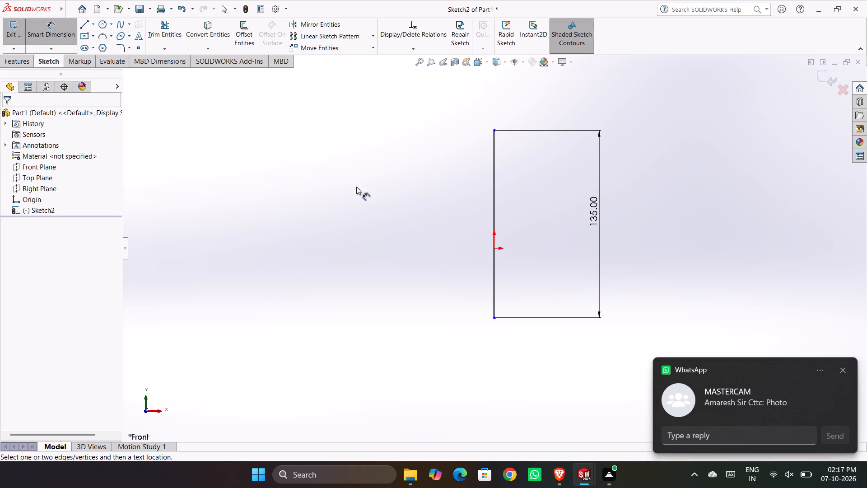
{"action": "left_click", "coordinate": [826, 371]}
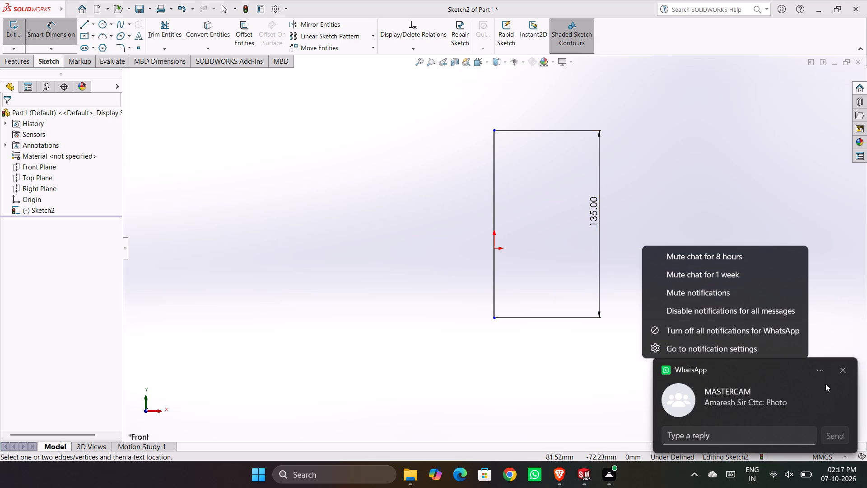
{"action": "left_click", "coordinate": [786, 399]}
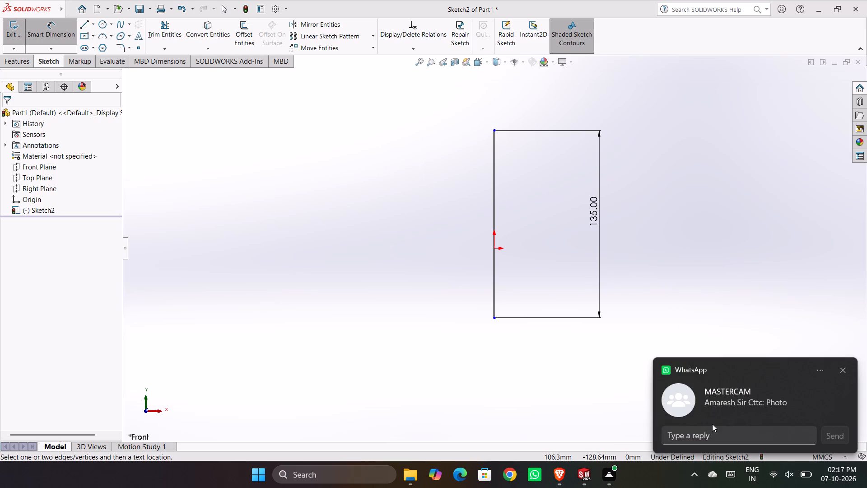
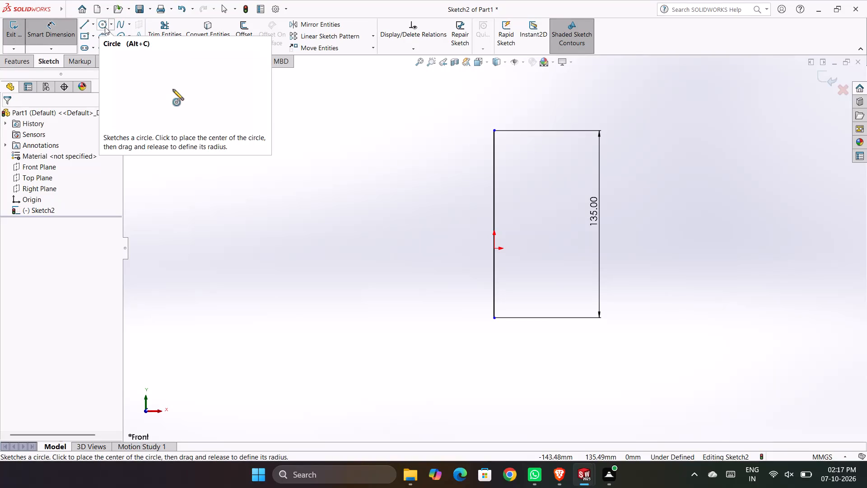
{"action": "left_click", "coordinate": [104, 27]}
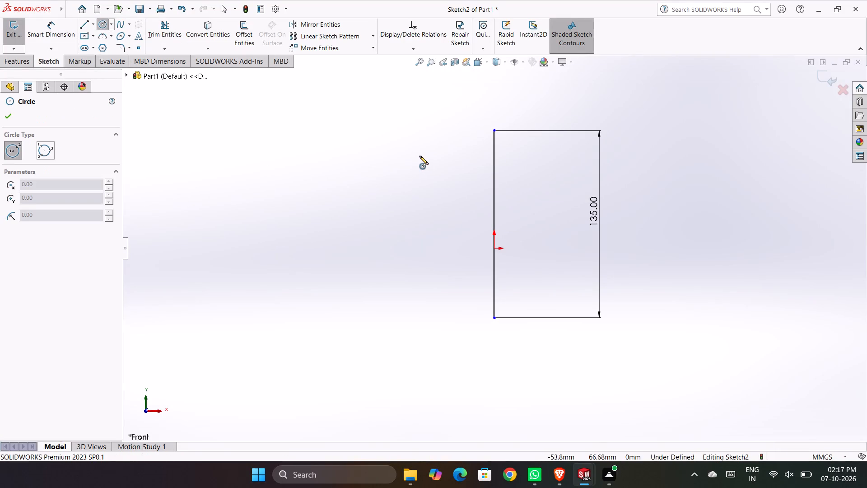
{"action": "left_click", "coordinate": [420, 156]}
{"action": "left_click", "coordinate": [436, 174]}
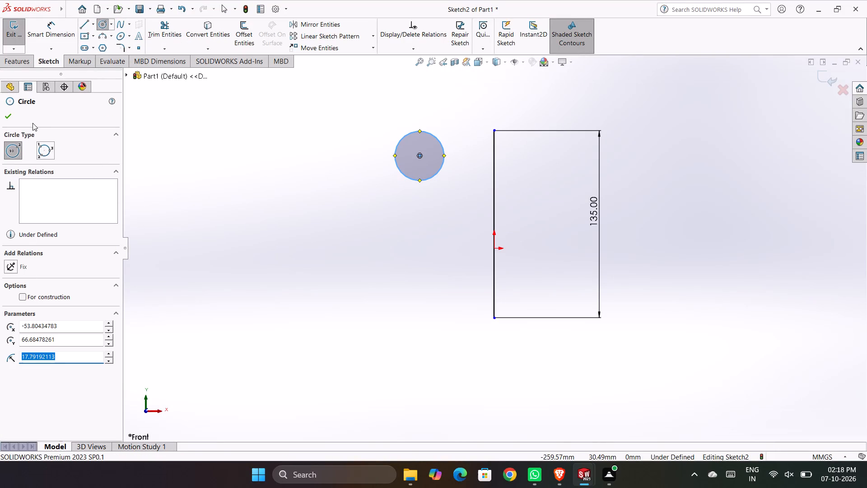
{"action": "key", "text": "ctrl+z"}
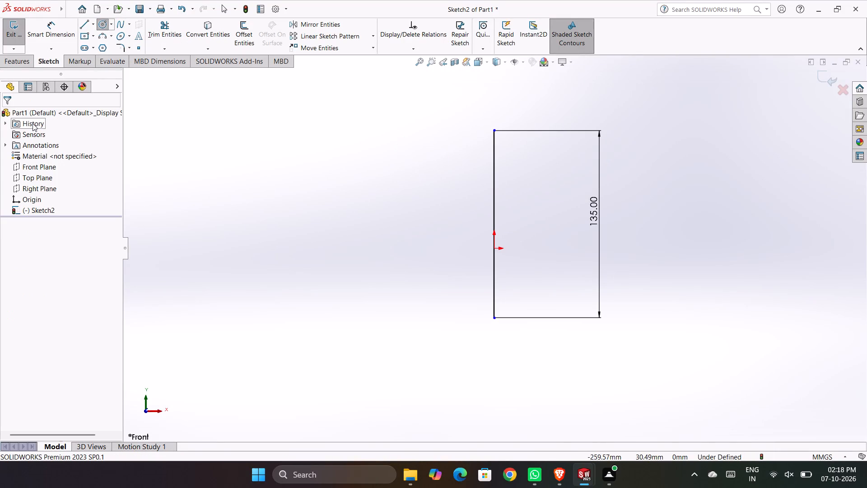
Draw a circle of about 9.1 mm radius centred on the vertical line and passing through its upper endpoint.
{"action": "left_click", "coordinate": [110, 22]}
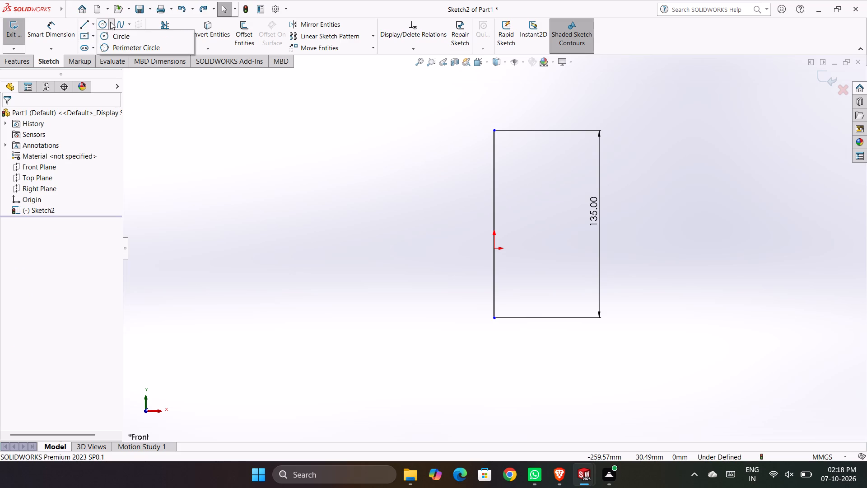
{"action": "left_click", "coordinate": [110, 22]}
{"action": "left_click", "coordinate": [103, 24]}
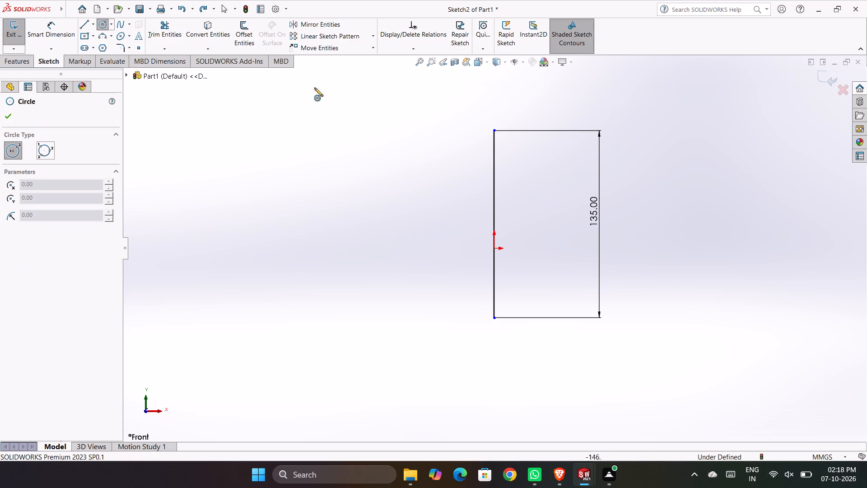
{"action": "left_click", "coordinate": [493, 143]}
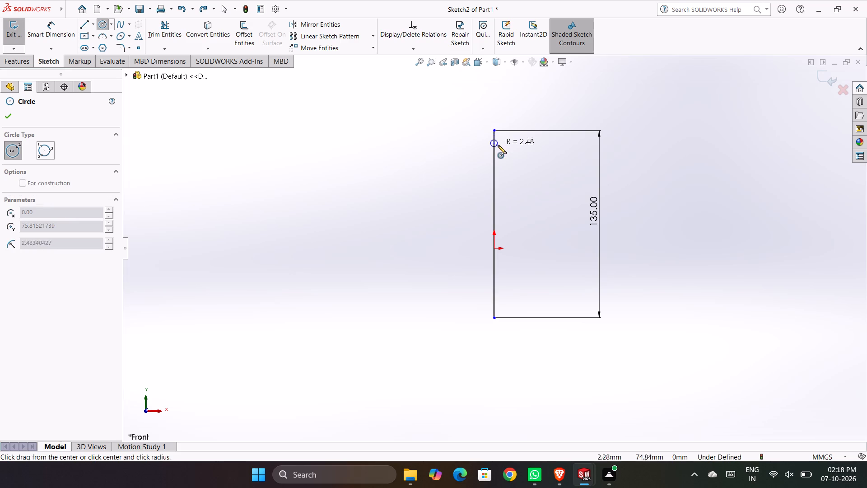
{"action": "left_click", "coordinate": [495, 131]}
{"action": "key", "text": "Escape"}
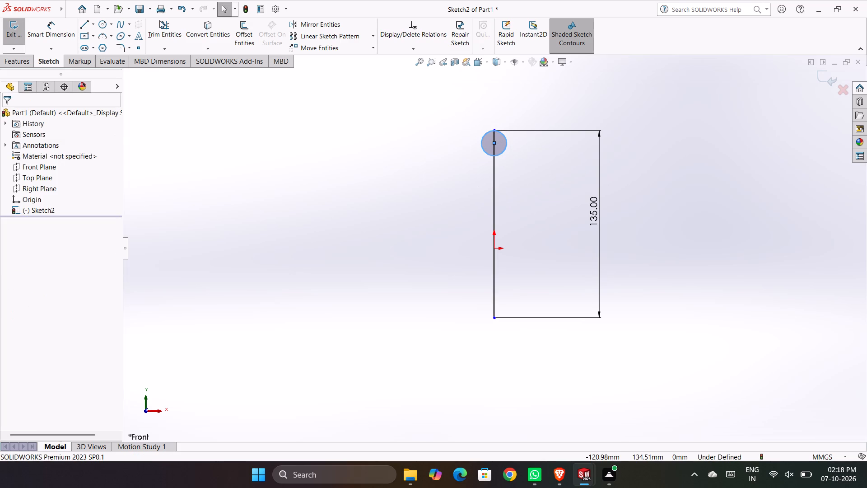
Dimension the circle's diameter as 10 mm, placing the dimension up and to the left of the circle.
{"action": "left_click", "coordinate": [49, 27]}
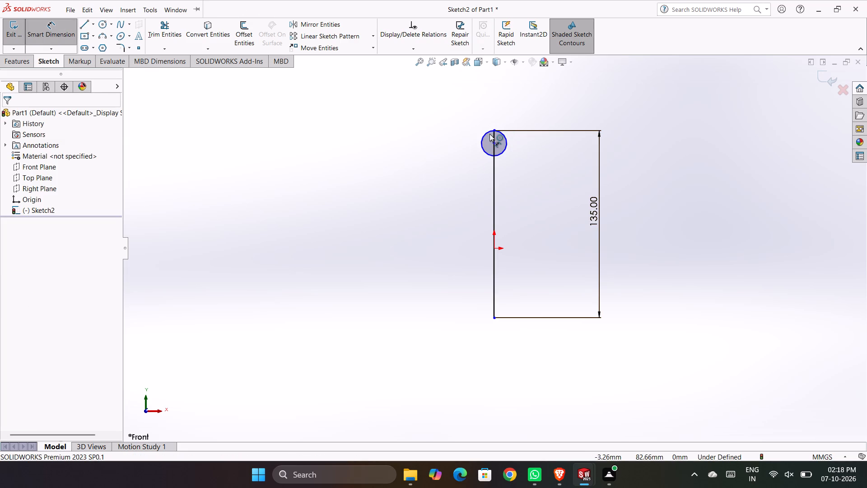
{"action": "left_click", "coordinate": [488, 133]}
{"action": "left_click", "coordinate": [439, 118]}
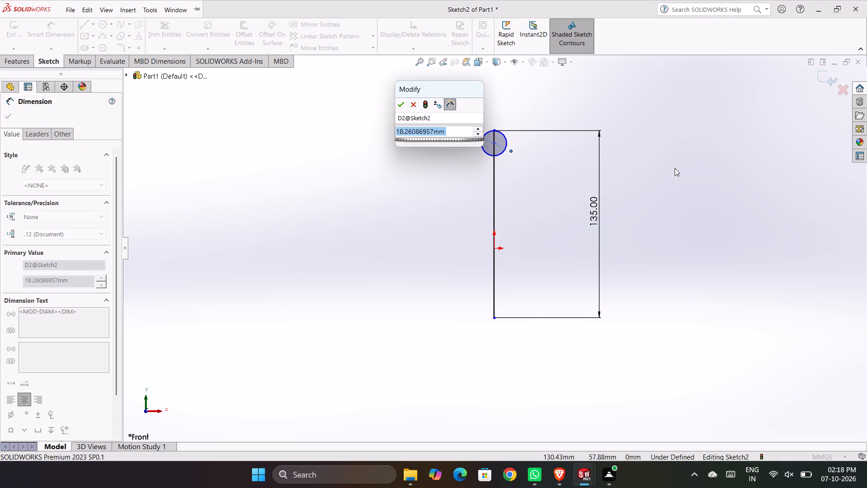
{"action": "type", "text": "10"}
{"action": "key", "text": "Return"}
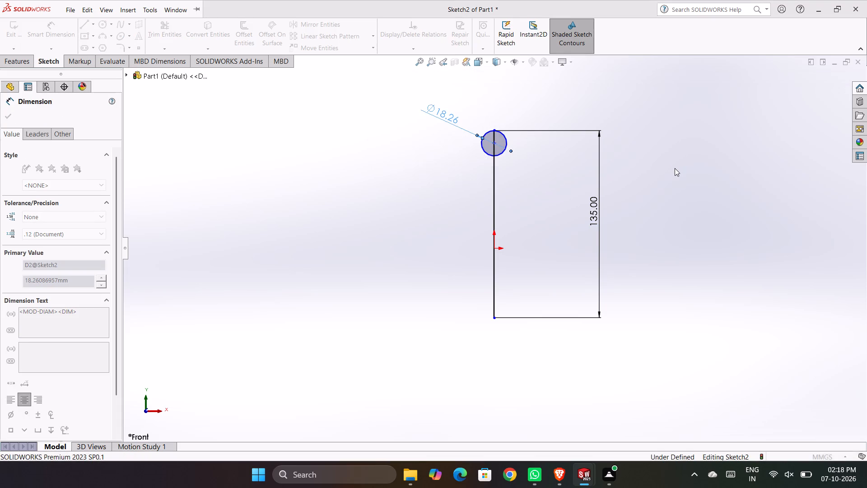
{"action": "left_click", "coordinate": [682, 170]}
Draw a 5 mm horizontal line from the circle's centre to its right edge, continuing with a slightly outward-sloping line about 55 mm downward.
{"action": "scroll", "coordinate": [499, 128], "scroll_direction": "down", "scroll_amount": 3}
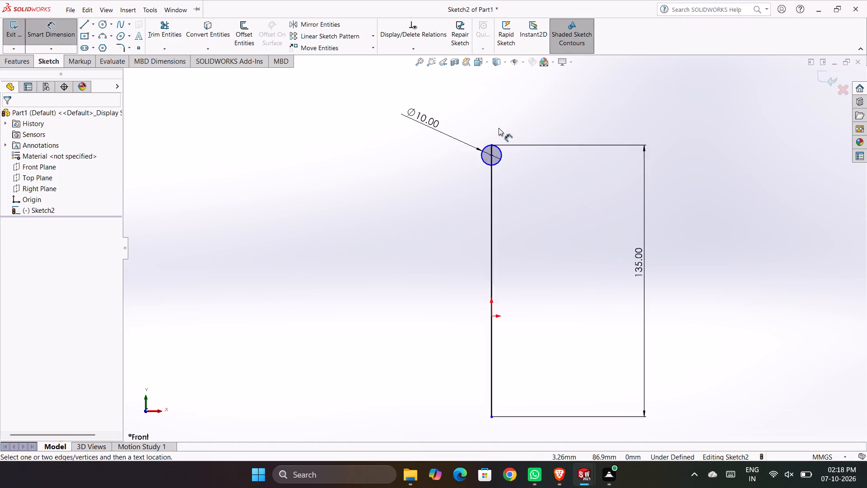
{"action": "scroll", "coordinate": [499, 128], "scroll_direction": "down", "scroll_amount": 2}
{"action": "scroll", "coordinate": [509, 188], "scroll_direction": "down", "scroll_amount": 2}
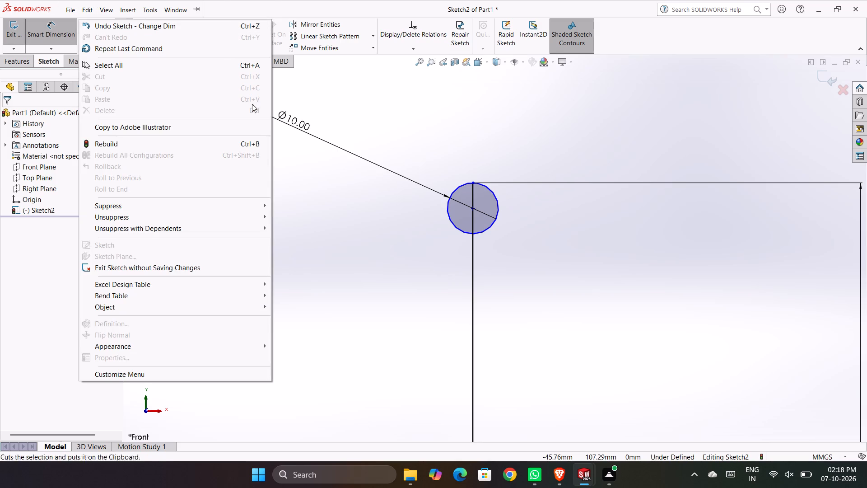
{"action": "left_click", "coordinate": [373, 101]}
{"action": "left_click", "coordinate": [84, 23]}
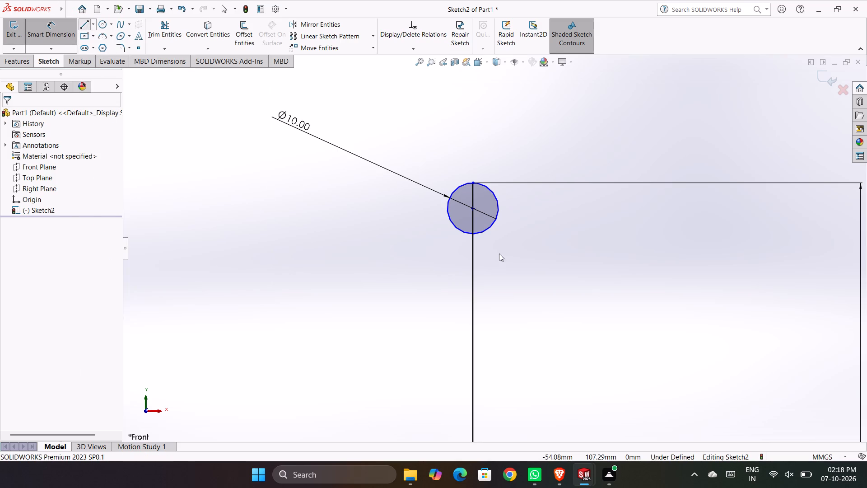
{"action": "left_click", "coordinate": [472, 208]}
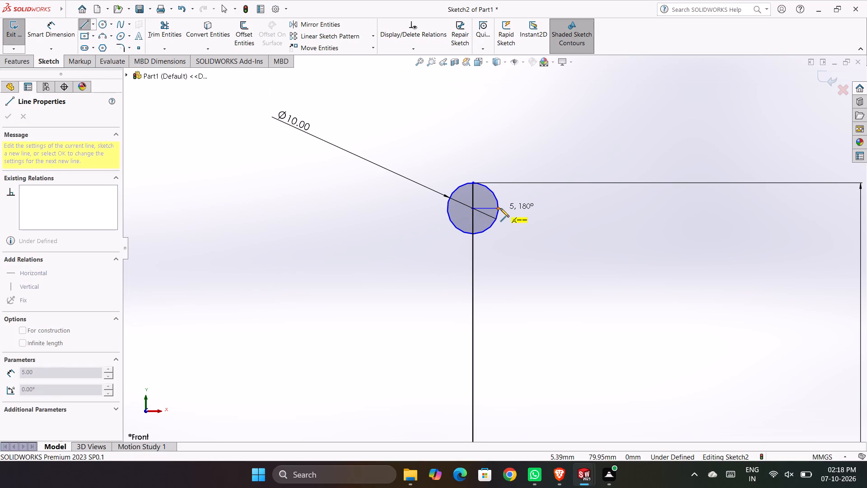
{"action": "left_click", "coordinate": [500, 208]}
{"action": "scroll", "coordinate": [519, 377], "scroll_direction": "down", "scroll_amount": 3}
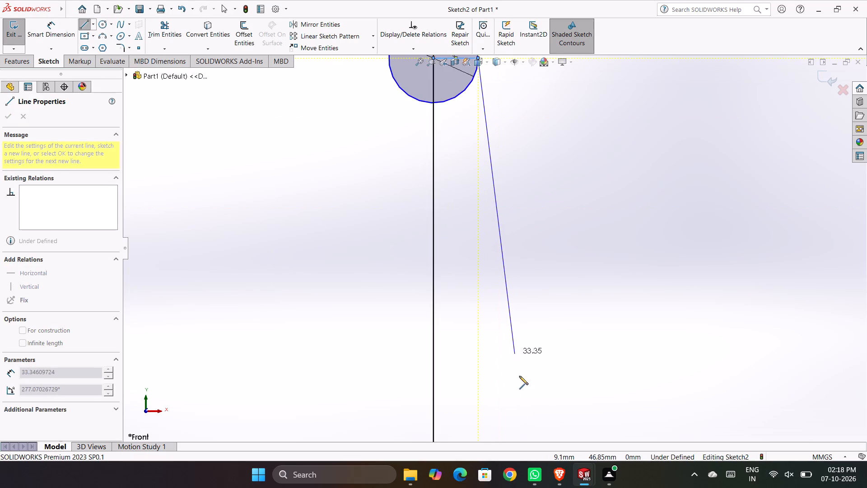
{"action": "scroll", "coordinate": [519, 375], "scroll_direction": "up", "scroll_amount": 6}
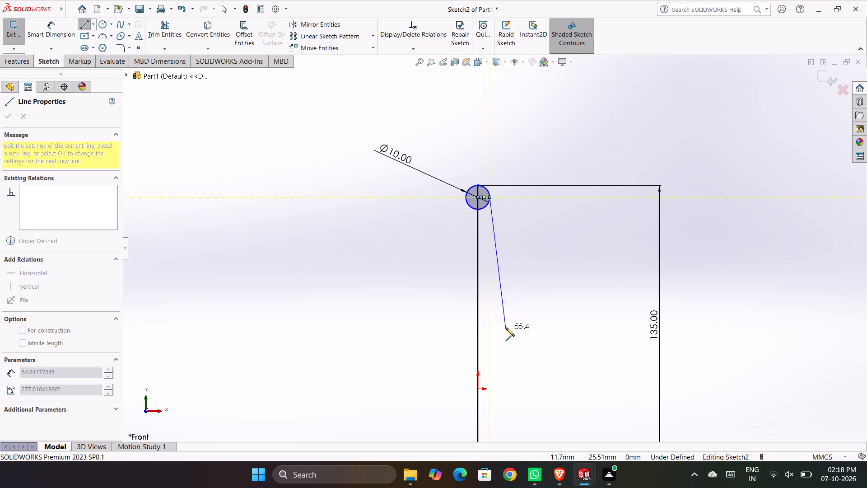
{"action": "left_click", "coordinate": [506, 328]}
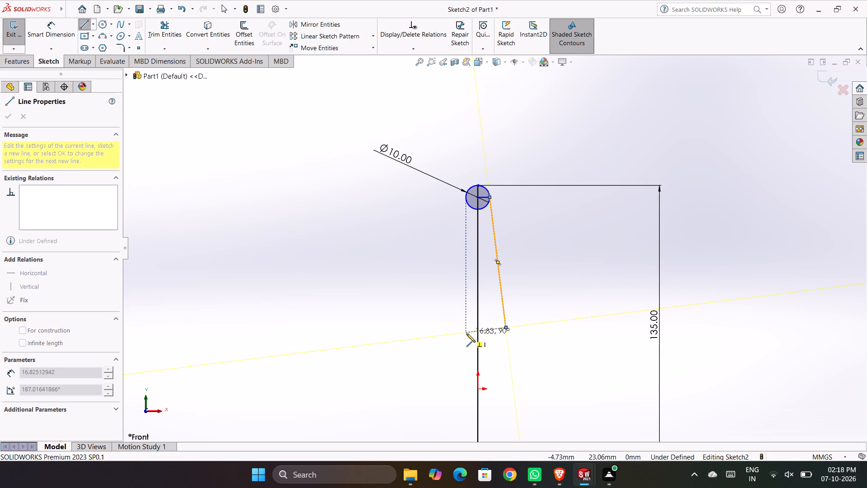
{"action": "key", "text": "Escape"}
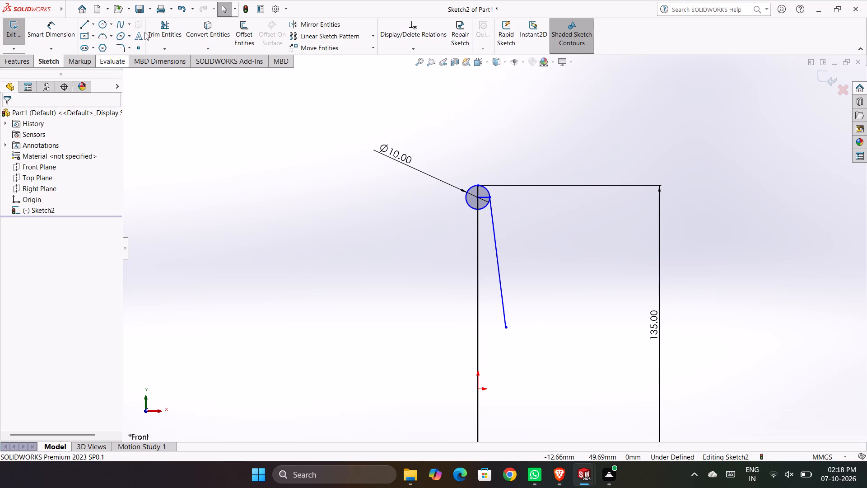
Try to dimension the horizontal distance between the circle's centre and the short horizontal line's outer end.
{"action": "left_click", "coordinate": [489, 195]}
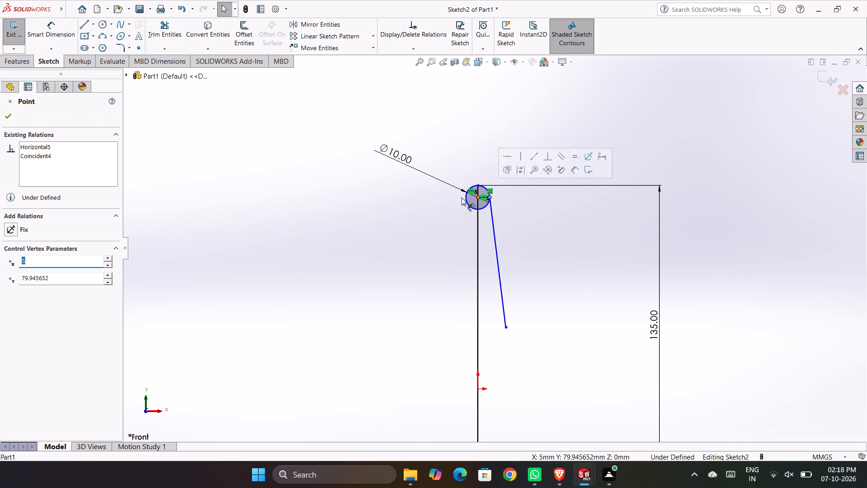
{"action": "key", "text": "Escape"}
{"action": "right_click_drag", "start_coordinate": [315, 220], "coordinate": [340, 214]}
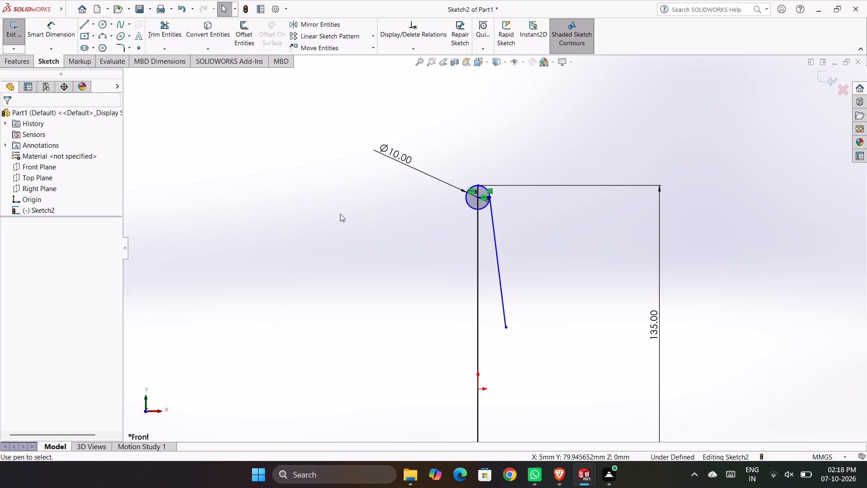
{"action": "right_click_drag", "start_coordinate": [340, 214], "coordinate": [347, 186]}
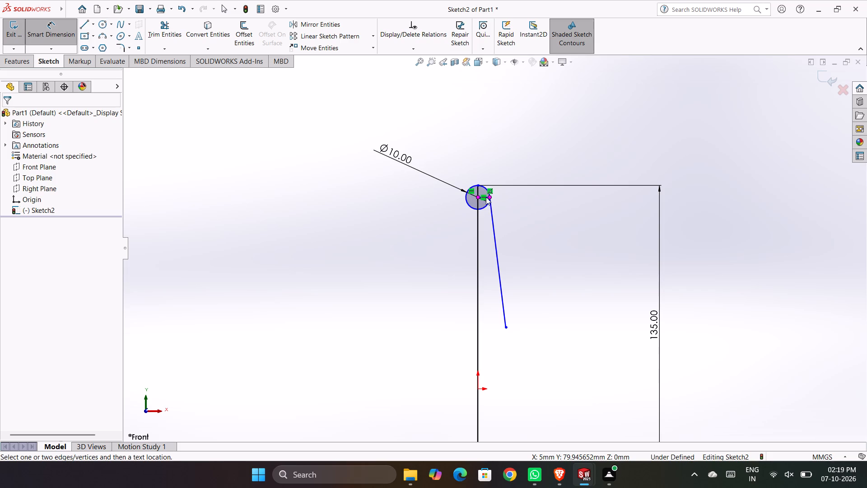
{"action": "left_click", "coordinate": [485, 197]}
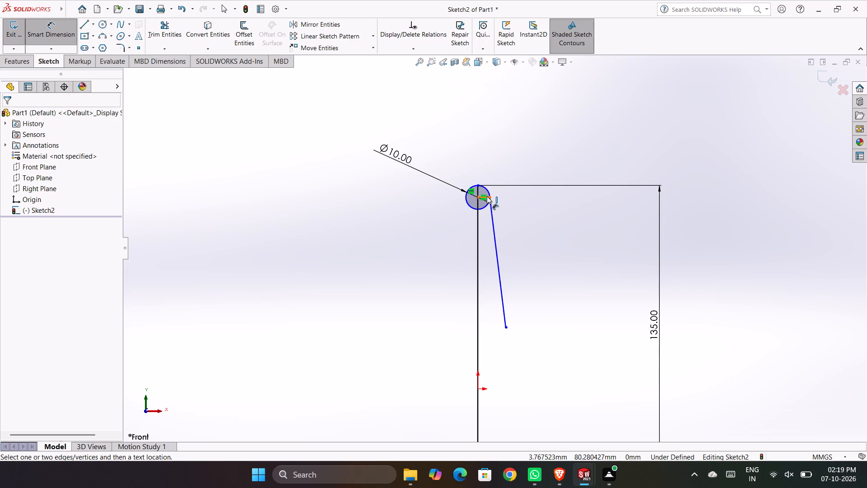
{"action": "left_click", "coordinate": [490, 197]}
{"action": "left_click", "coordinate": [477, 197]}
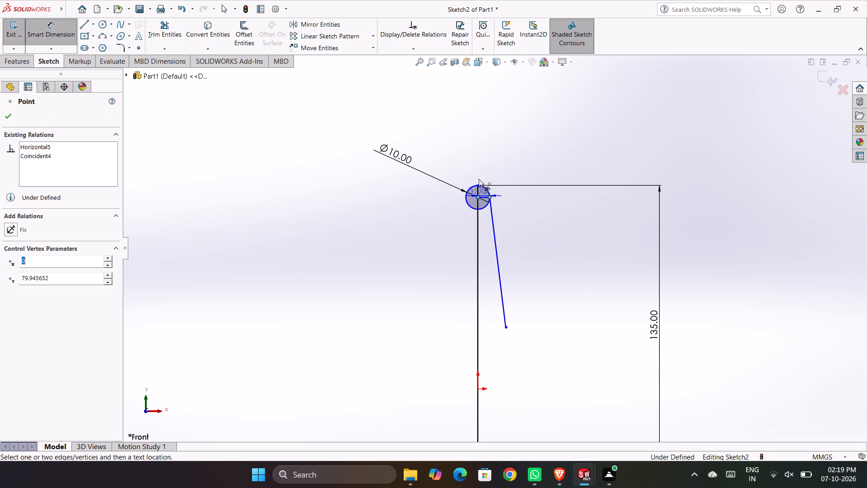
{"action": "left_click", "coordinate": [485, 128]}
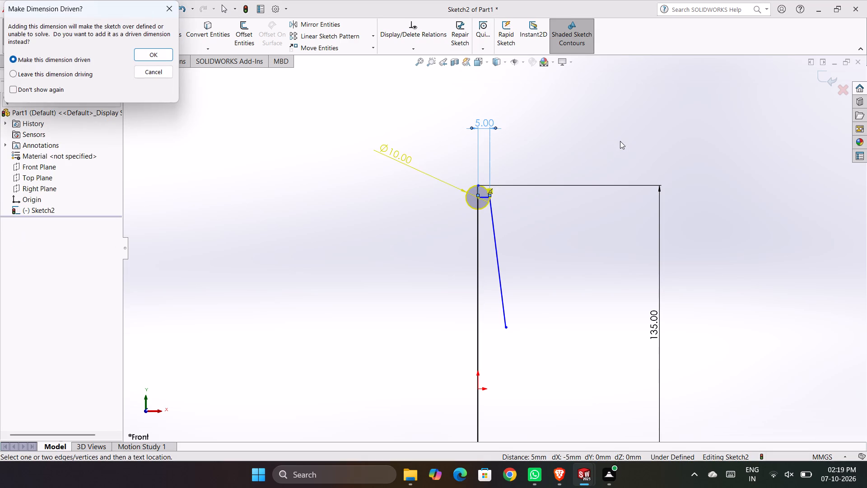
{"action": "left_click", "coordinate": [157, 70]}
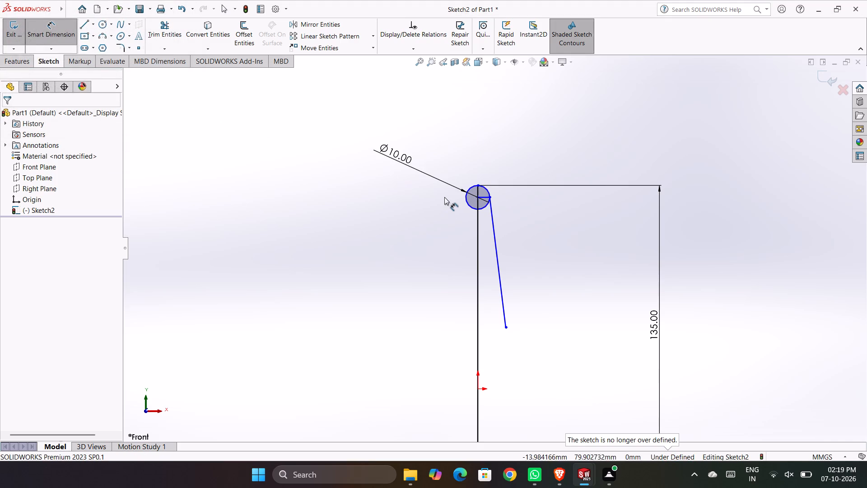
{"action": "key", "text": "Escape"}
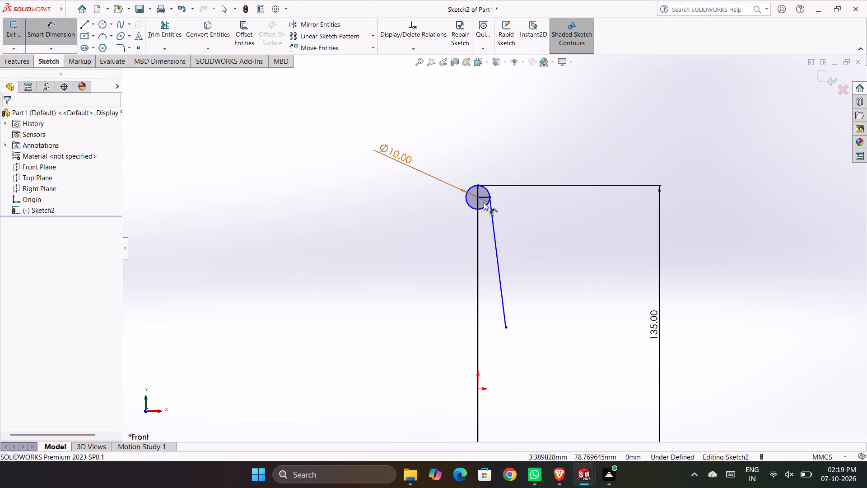
Convert the 10 mm circle to construction geometry.
{"action": "right_click", "coordinate": [481, 207]}
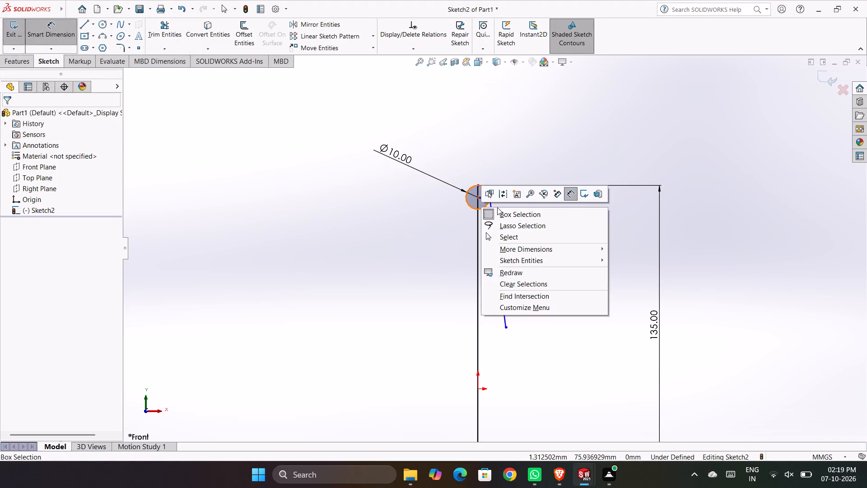
{"action": "left_click", "coordinate": [502, 196]}
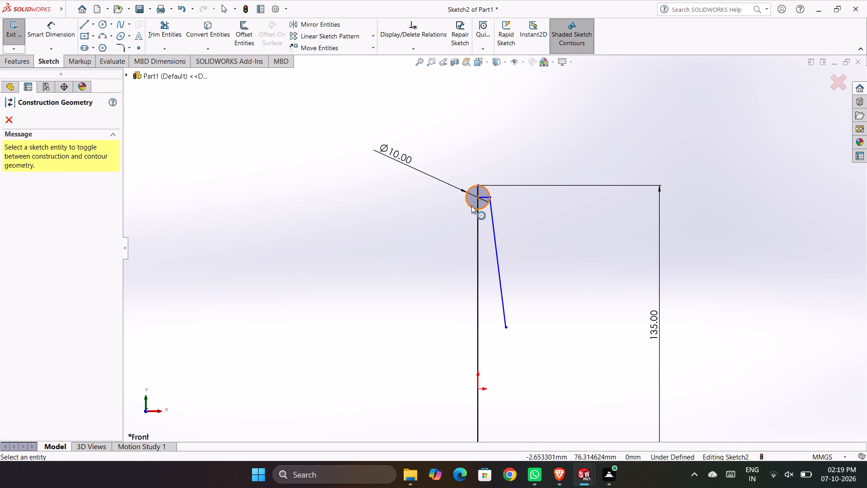
{"action": "left_click", "coordinate": [472, 205]}
{"action": "left_click", "coordinate": [247, 188]}
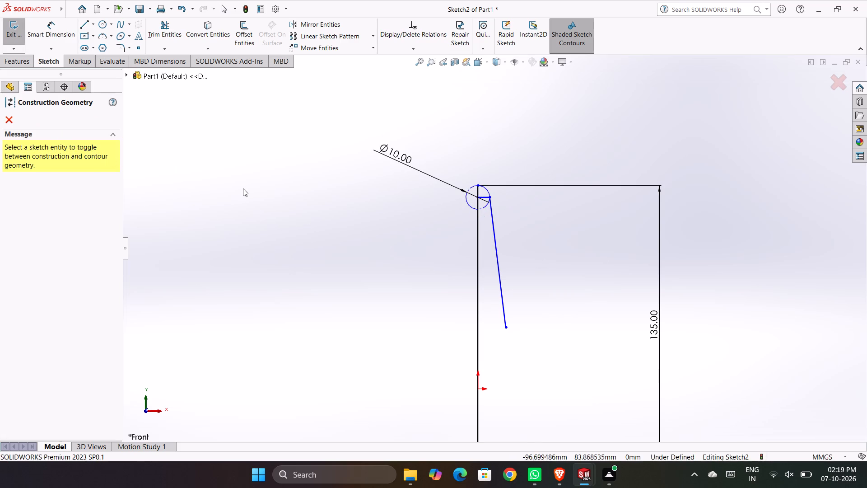
{"action": "key", "text": "Escape"}
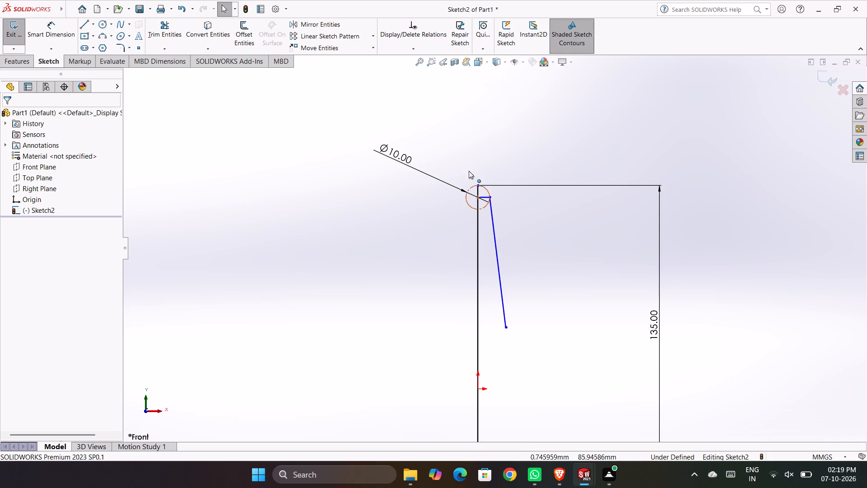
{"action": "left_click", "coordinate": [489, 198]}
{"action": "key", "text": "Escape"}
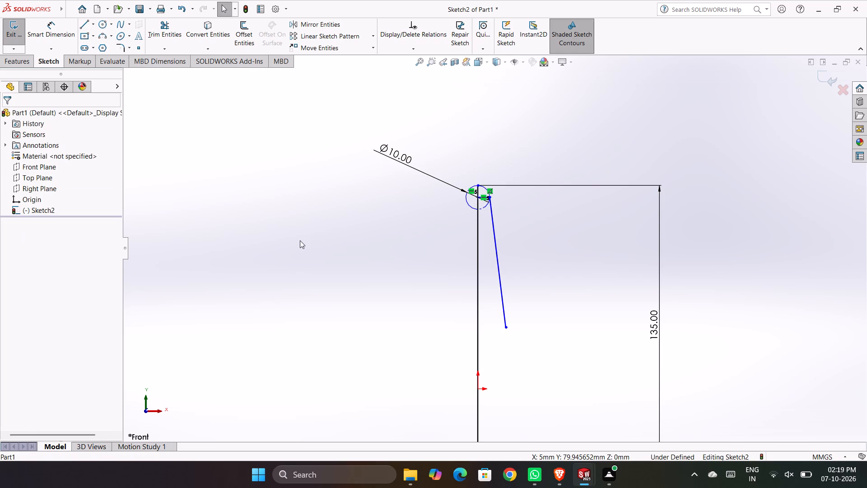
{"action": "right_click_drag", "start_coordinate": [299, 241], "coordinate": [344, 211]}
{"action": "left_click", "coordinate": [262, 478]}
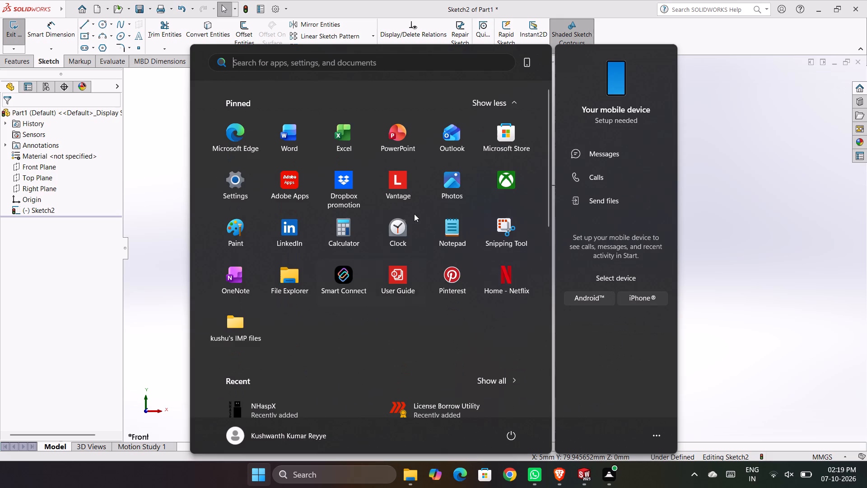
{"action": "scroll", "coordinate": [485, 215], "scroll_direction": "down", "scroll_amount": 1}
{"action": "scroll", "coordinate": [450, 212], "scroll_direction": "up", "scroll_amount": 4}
Find Mastercam 2026 among the installed applications and launch it.
{"action": "scroll", "coordinate": [480, 272], "scroll_direction": "down", "scroll_amount": 6}
{"action": "scroll", "coordinate": [451, 135], "scroll_direction": "up", "scroll_amount": 1}
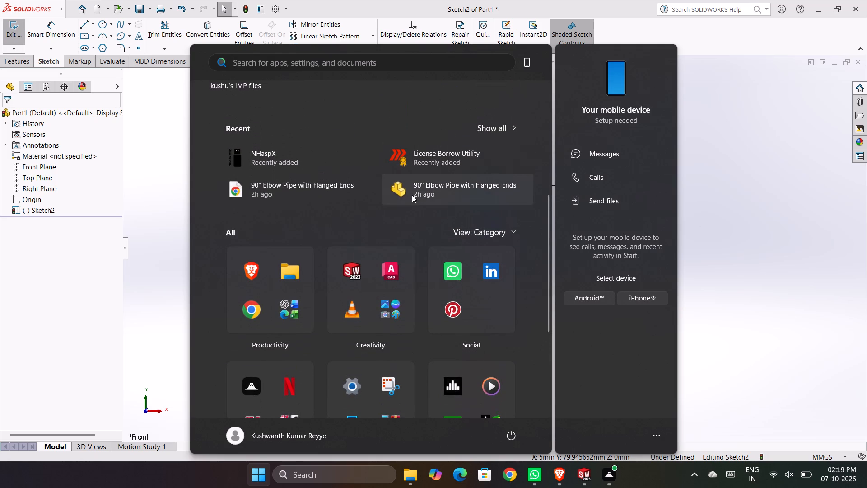
{"action": "scroll", "coordinate": [417, 219], "scroll_direction": "down", "scroll_amount": 1}
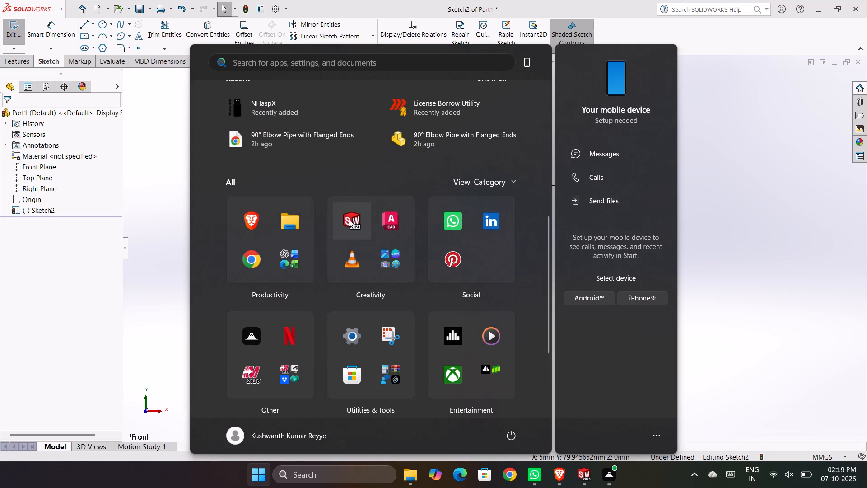
{"action": "scroll", "coordinate": [429, 248], "scroll_direction": "down", "scroll_amount": 1}
{"action": "double_click", "coordinate": [255, 325]}
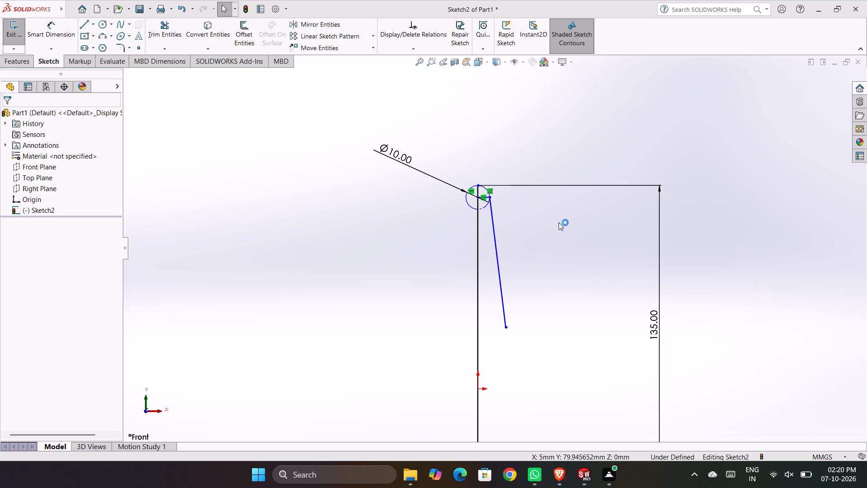
{"action": "scroll", "coordinate": [490, 177], "scroll_direction": "down", "scroll_amount": 3}
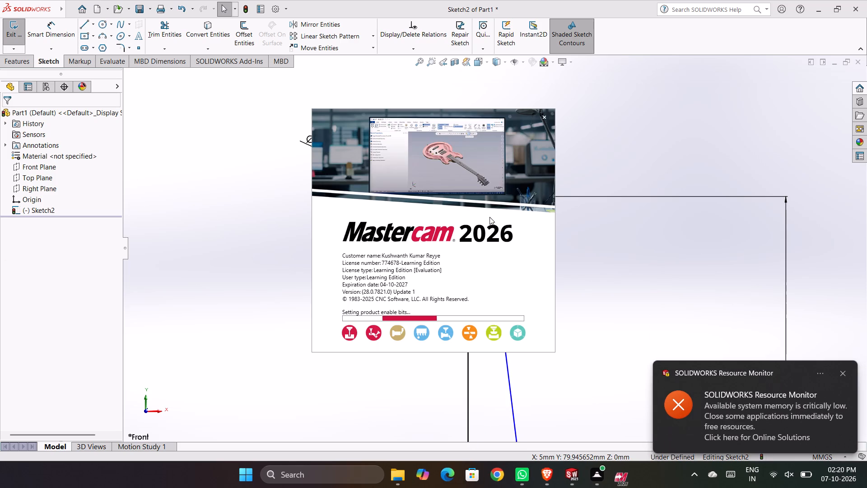
{"action": "left_click", "coordinate": [629, 98]}
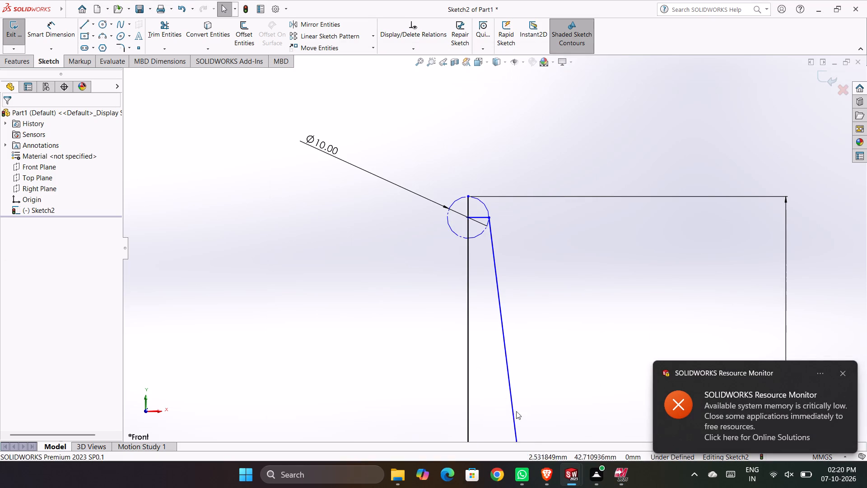
{"action": "left_click", "coordinate": [624, 480]}
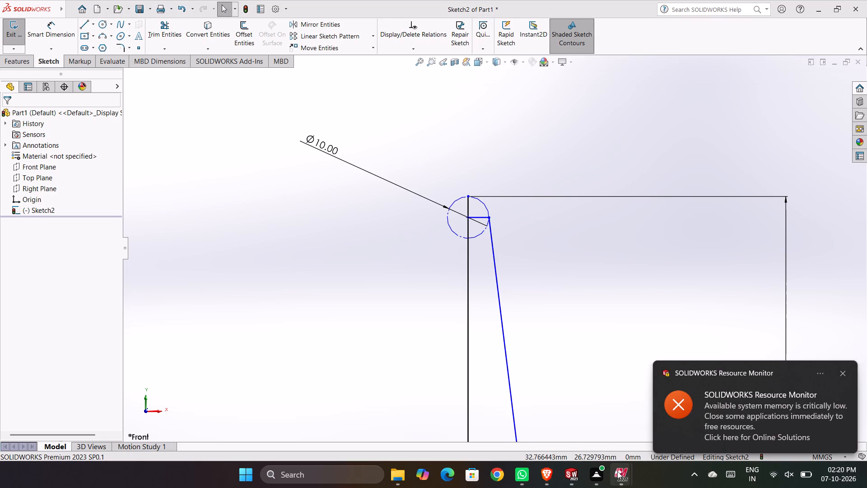
{"action": "left_click", "coordinate": [617, 471]}
{"action": "left_click", "coordinate": [620, 431]}
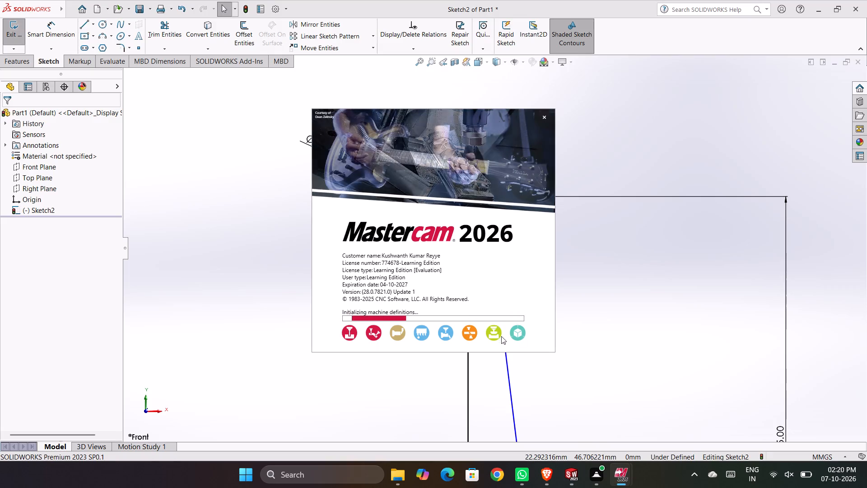
{"action": "left_click", "coordinate": [676, 429]}
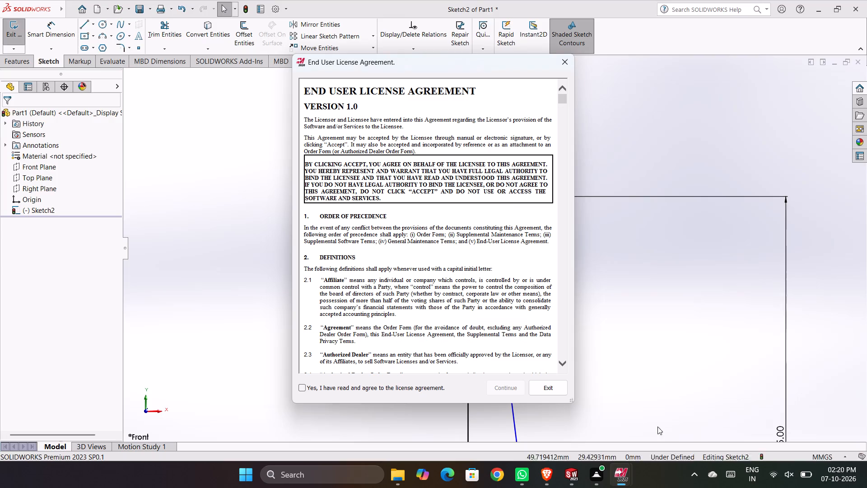
Go to the end of Mastercam's End User License Agreement, accept its terms and continue.
{"action": "scroll", "coordinate": [383, 337], "scroll_direction": "down", "scroll_amount": 20}
{"action": "scroll", "coordinate": [383, 337], "scroll_direction": "down", "scroll_amount": 14}
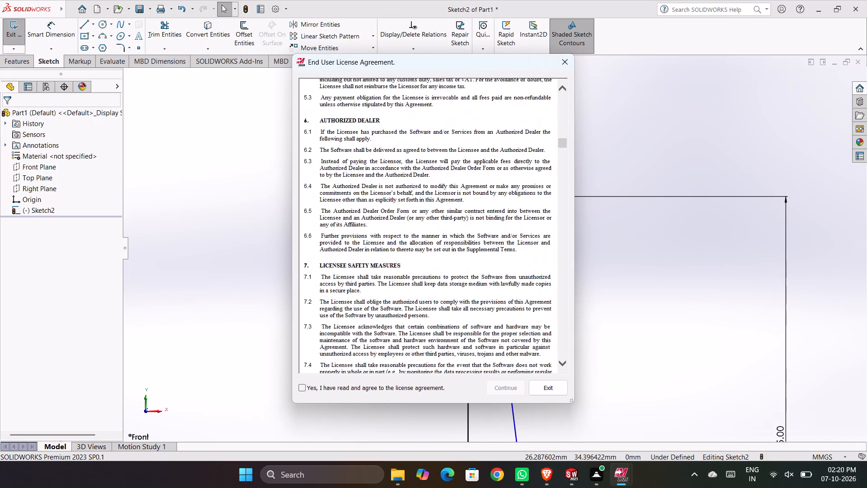
{"action": "scroll", "coordinate": [402, 350], "scroll_direction": "down", "scroll_amount": 20}
{"action": "scroll", "coordinate": [402, 350], "scroll_direction": "down", "scroll_amount": 9}
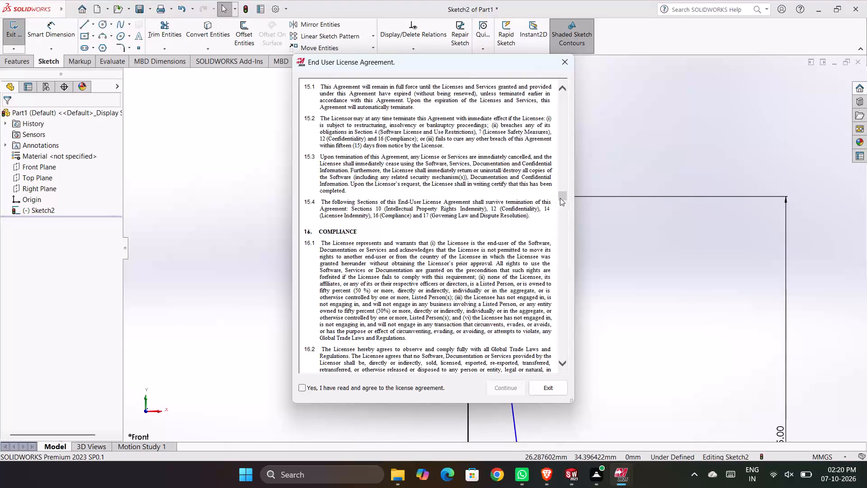
{"action": "left_click_drag", "start_coordinate": [561, 197], "coordinate": [552, 404]}
{"action": "left_click", "coordinate": [306, 389]}
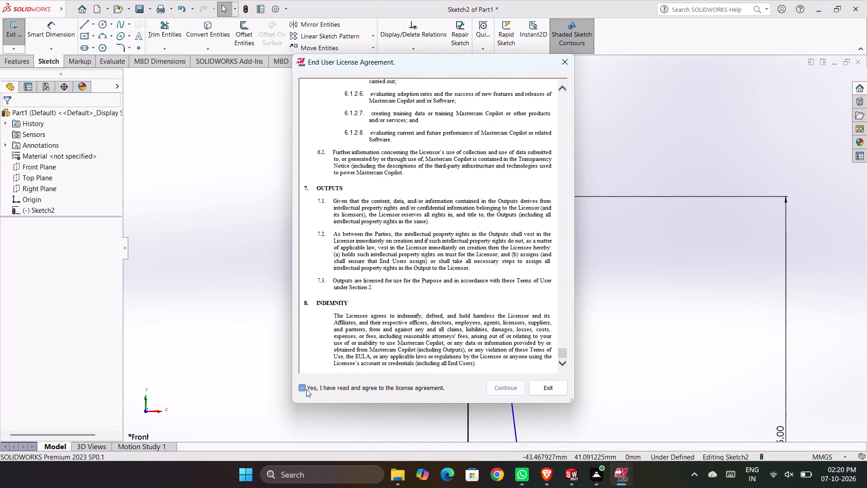
{"action": "left_click", "coordinate": [512, 386]}
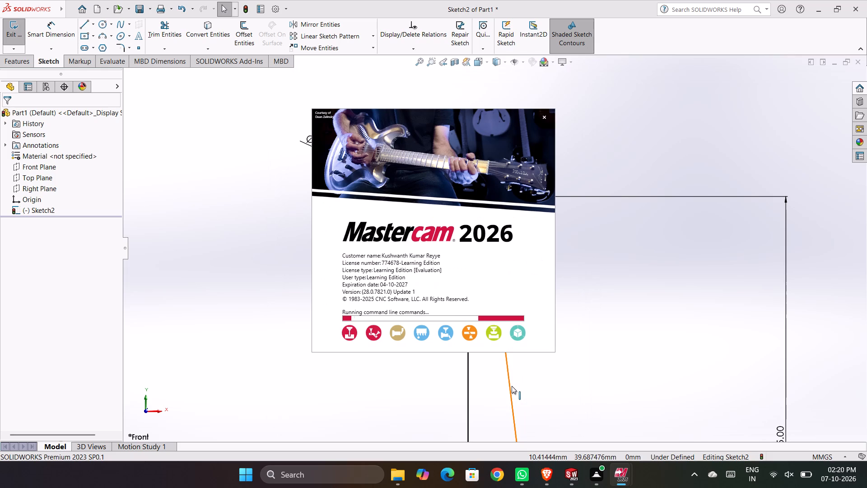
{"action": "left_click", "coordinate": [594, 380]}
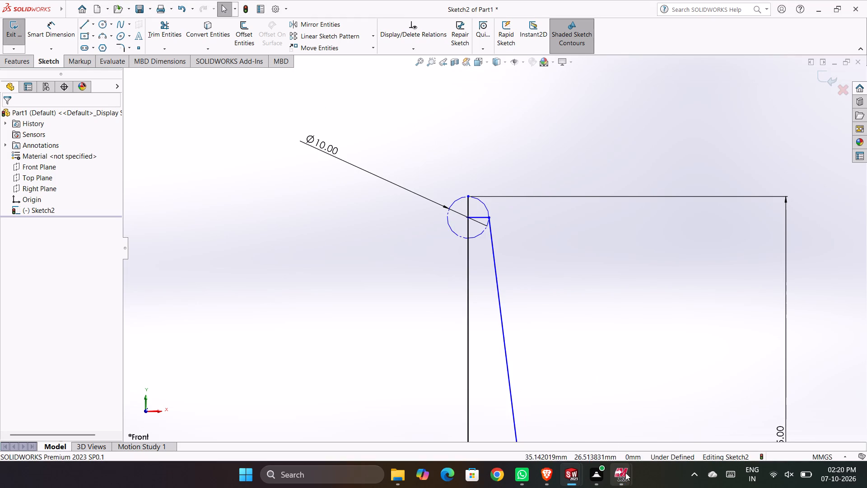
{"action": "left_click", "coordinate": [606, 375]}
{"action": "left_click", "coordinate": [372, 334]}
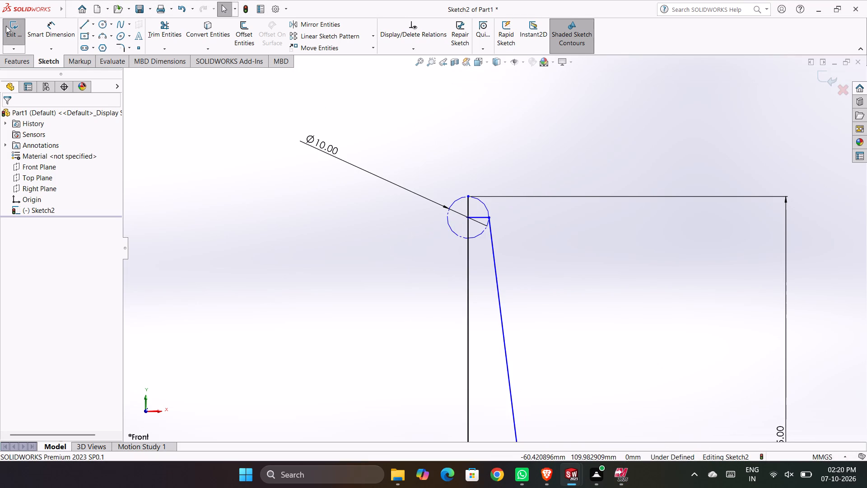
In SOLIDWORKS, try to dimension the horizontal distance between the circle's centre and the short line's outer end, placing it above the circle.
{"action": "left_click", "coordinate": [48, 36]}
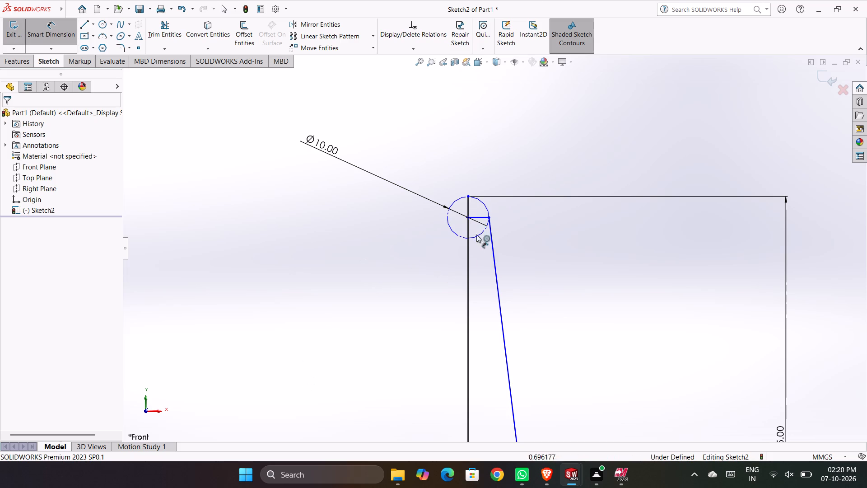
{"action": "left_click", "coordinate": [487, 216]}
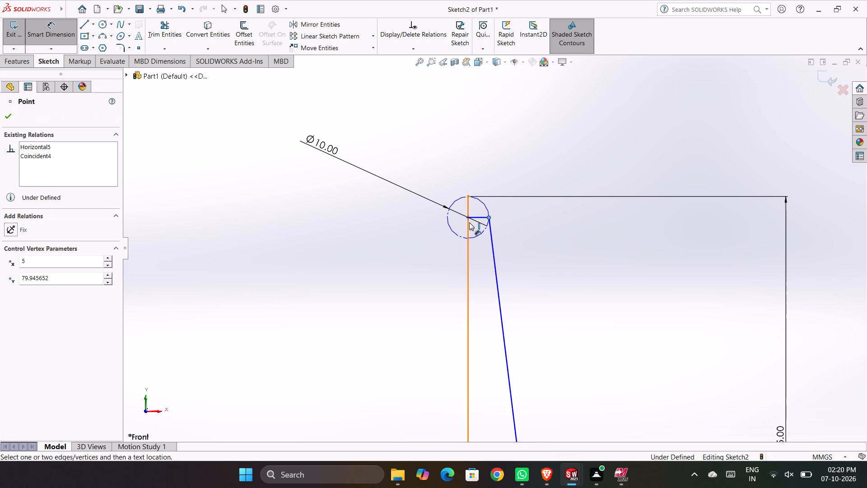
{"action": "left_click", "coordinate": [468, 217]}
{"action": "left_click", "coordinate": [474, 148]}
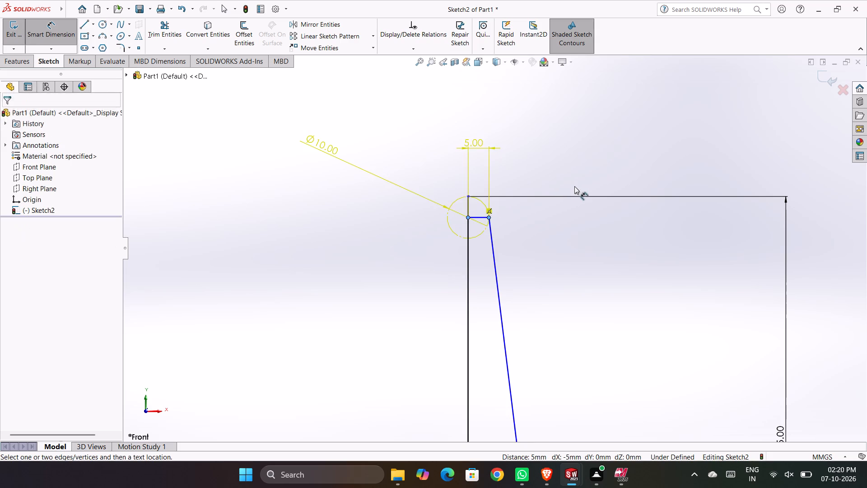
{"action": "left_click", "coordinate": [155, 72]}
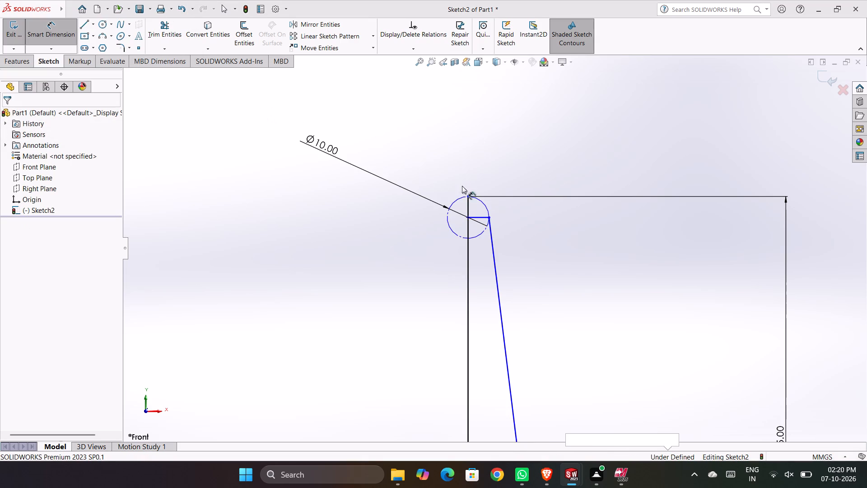
Delete the sloping line and the short horizontal line attached to the construction circle's centre.
{"action": "left_click", "coordinate": [490, 235]}
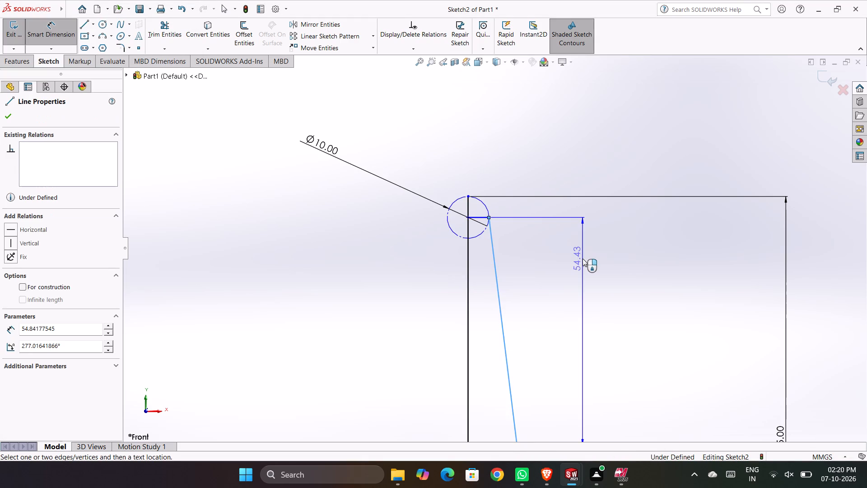
{"action": "key", "text": "Delete"}
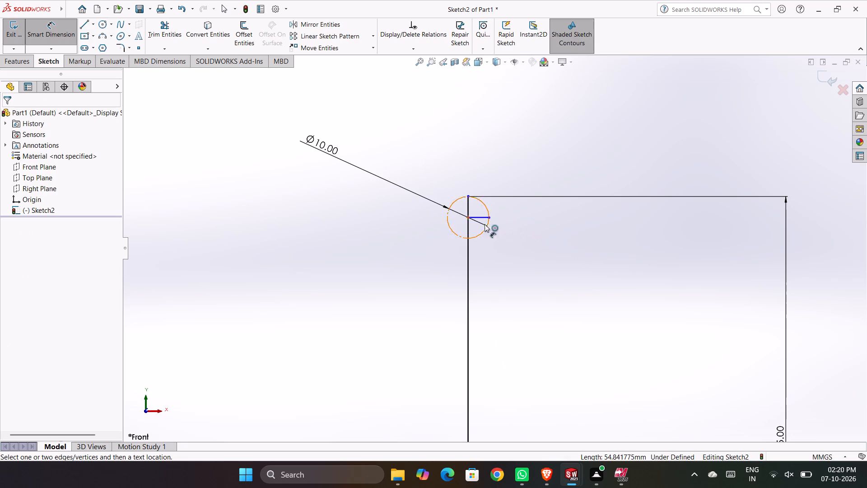
{"action": "left_click", "coordinate": [482, 215]}
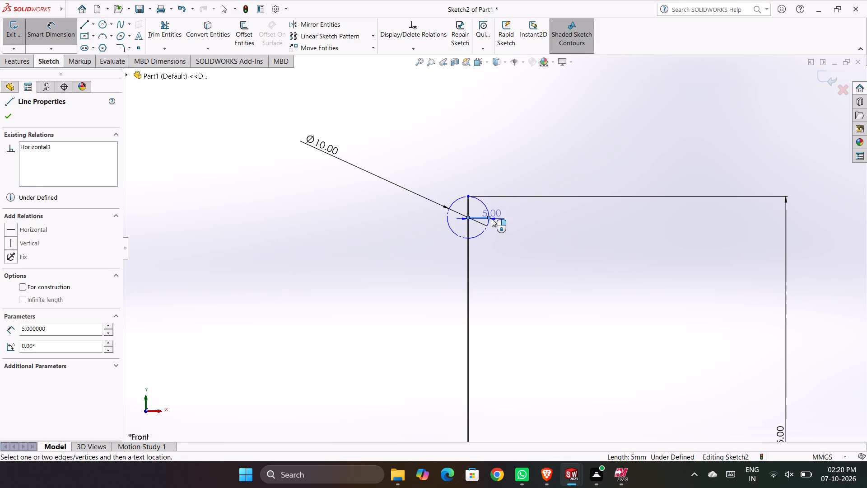
{"action": "key", "text": "Delete"}
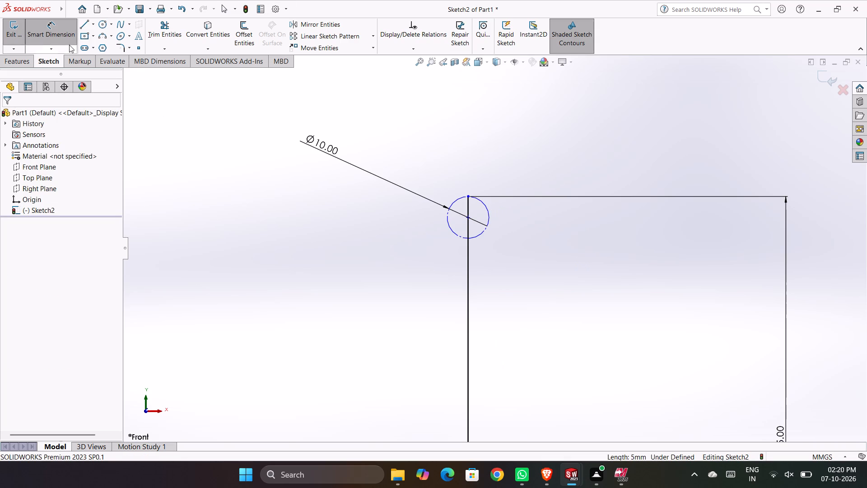
Draw a horizontal line from the circle's centre to just beyond its right edge, continuing with a slightly outward-sloping line roughly 40 mm downward.
{"action": "left_click", "coordinate": [82, 22]}
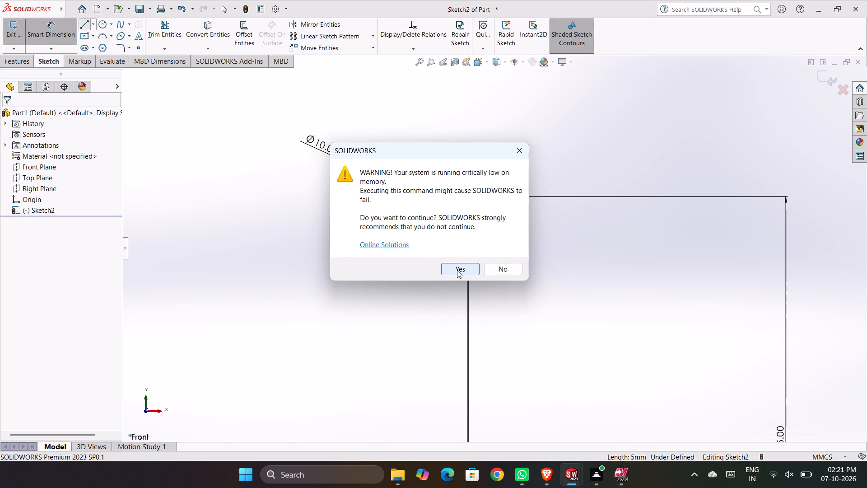
{"action": "left_click", "coordinate": [457, 270]}
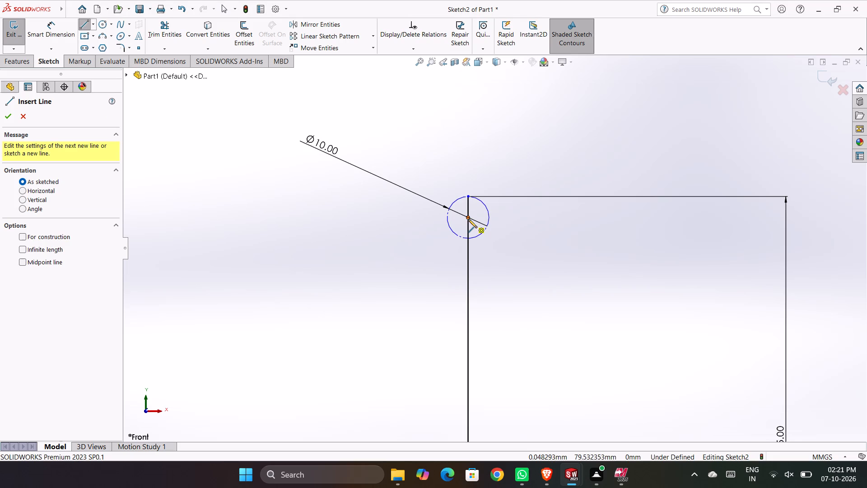
{"action": "left_click", "coordinate": [468, 219]}
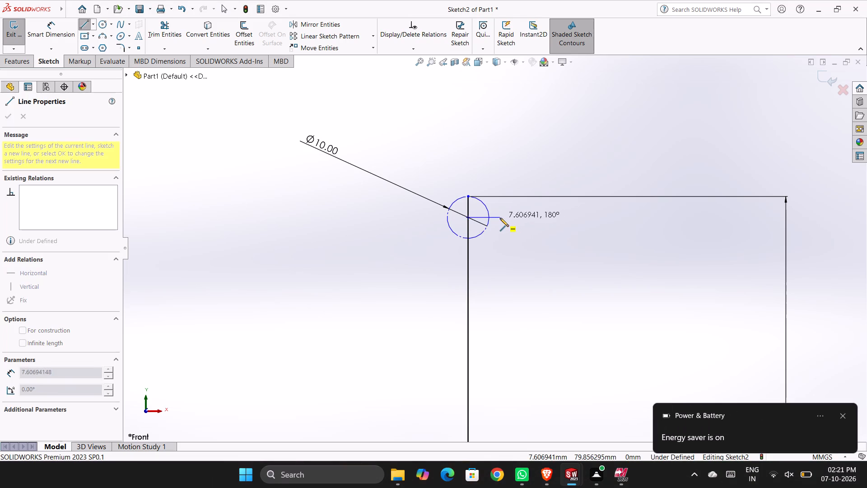
{"action": "left_click", "coordinate": [498, 218]}
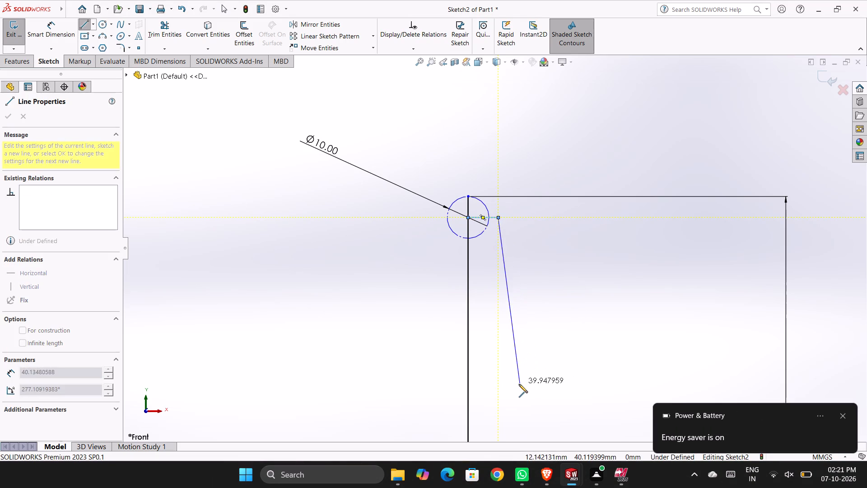
{"action": "left_click", "coordinate": [522, 394]}
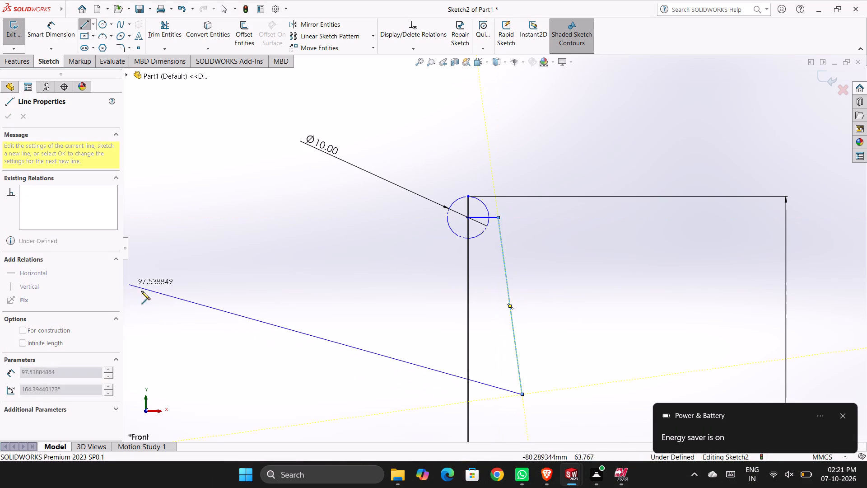
{"action": "key", "text": "Escape"}
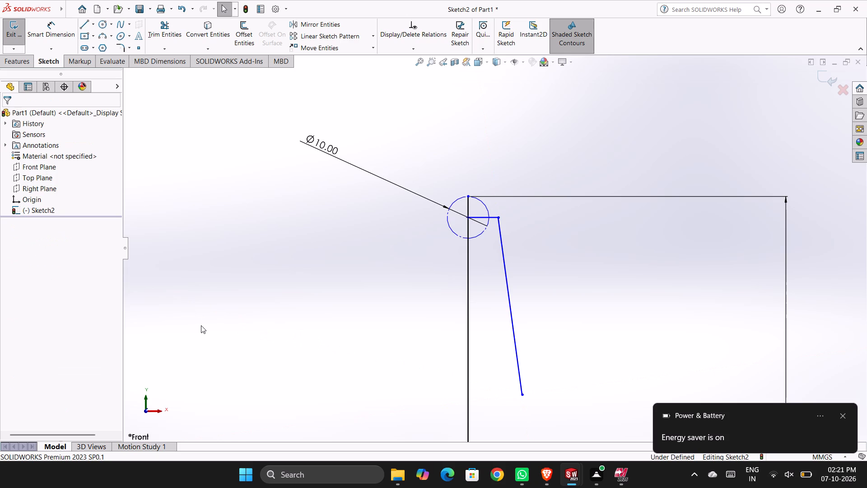
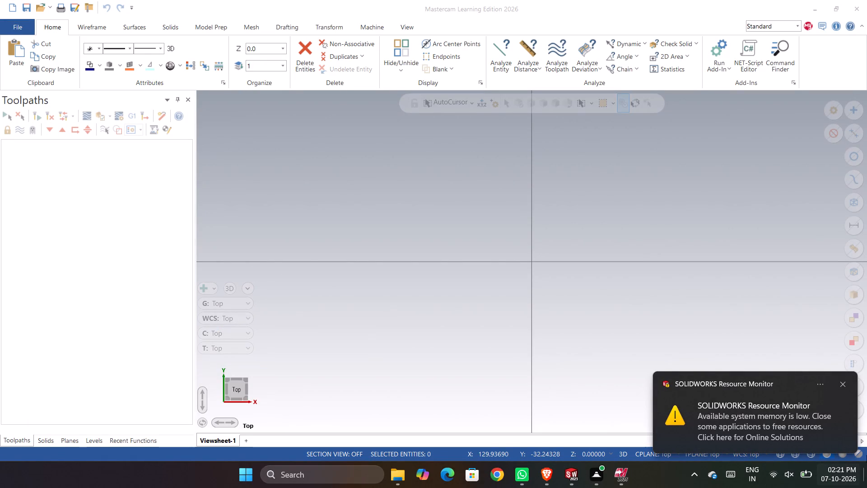
Switch to SOLIDWORKS and bring up the Part1 window with Sketch2 open for editing.
{"action": "left_click", "coordinate": [564, 476]}
{"action": "left_click", "coordinate": [518, 427]}
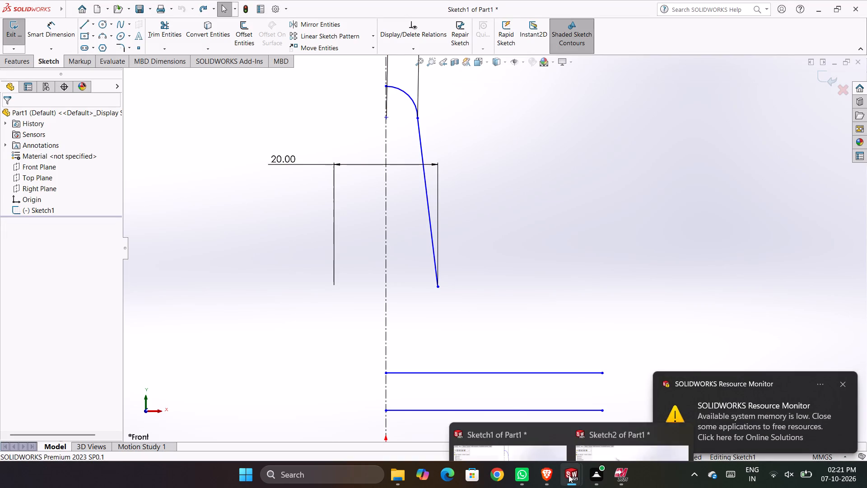
{"action": "left_click", "coordinate": [562, 377]}
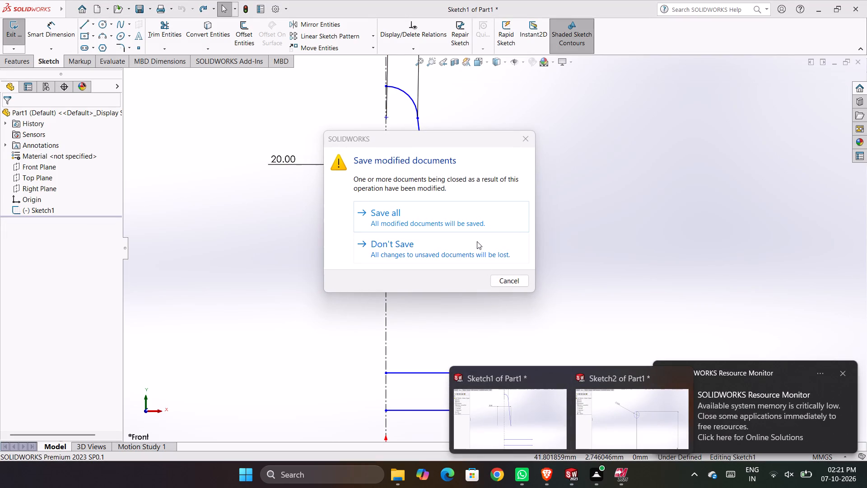
{"action": "left_click", "coordinate": [522, 142]}
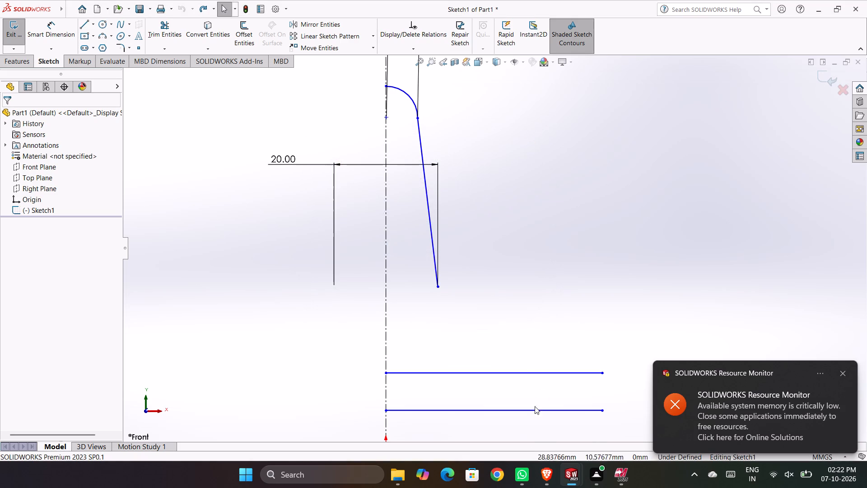
{"action": "left_click", "coordinate": [613, 401]}
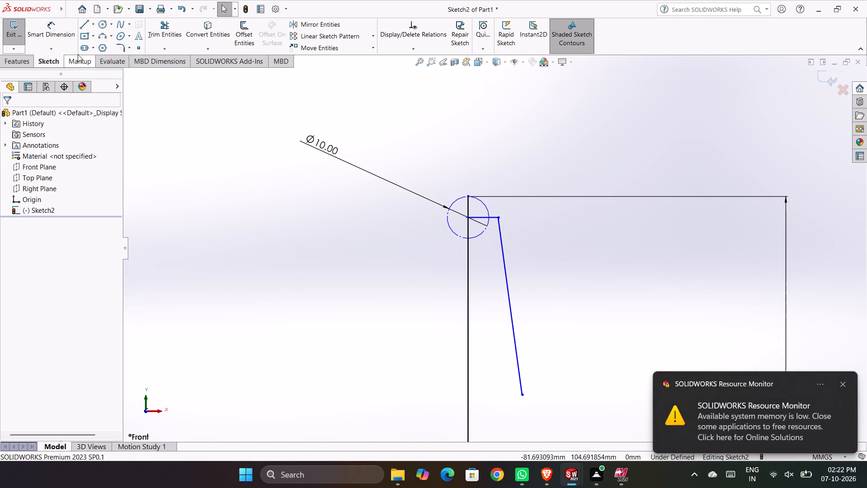
Dimension the short horizontal line at the circle's centre to 6 mm, placing the dimension above the circle.
{"action": "right_click_drag", "start_coordinate": [177, 218], "coordinate": [230, 188]}
{"action": "left_click", "coordinate": [478, 213]}
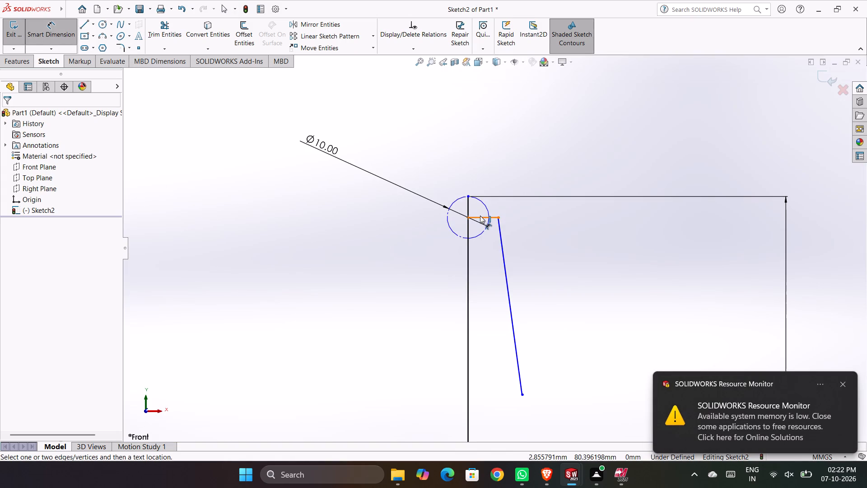
{"action": "left_click", "coordinate": [480, 216]}
{"action": "left_click", "coordinate": [476, 152]}
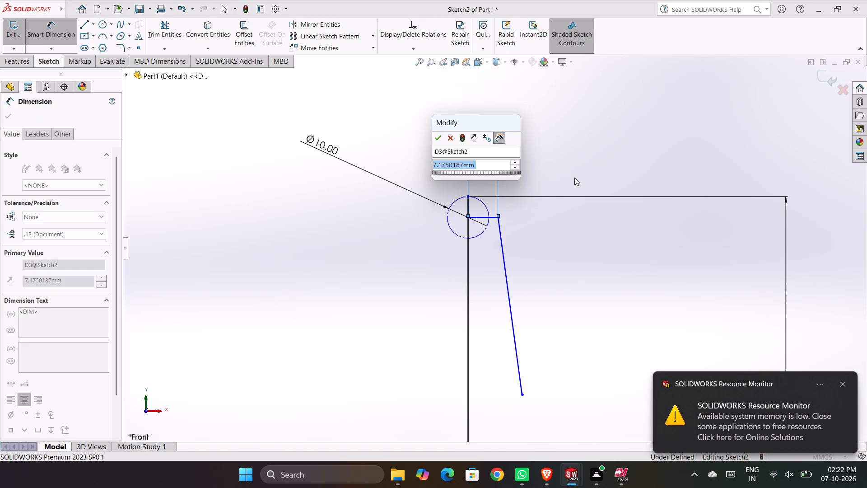
{"action": "key", "text": "6"}
{"action": "key", "text": "Return"}
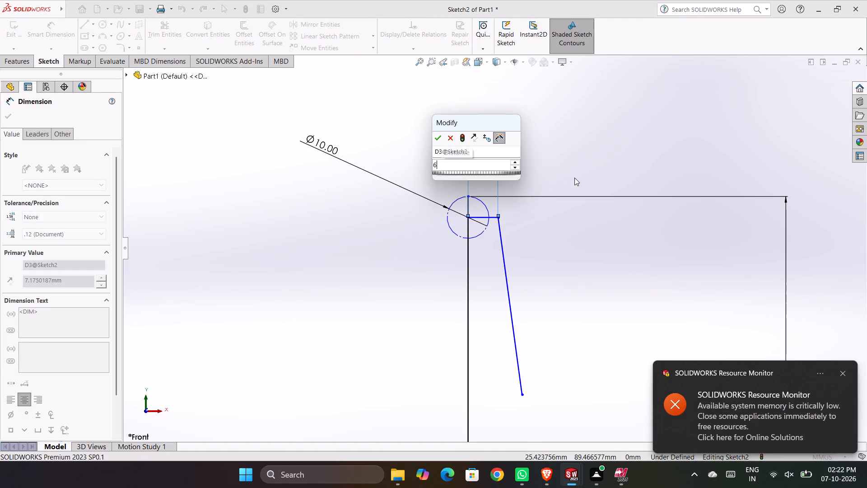
{"action": "left_click", "coordinate": [573, 142]}
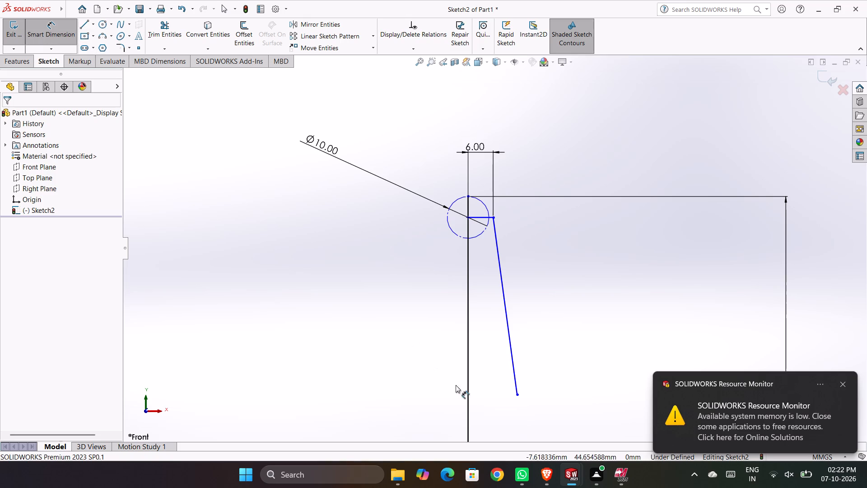
Dimension the sloping line's lower end 10 mm from the vertical line, placed above the 6 mm dimension, and shift the 6 mm label slightly.
{"action": "left_click", "coordinate": [520, 395]}
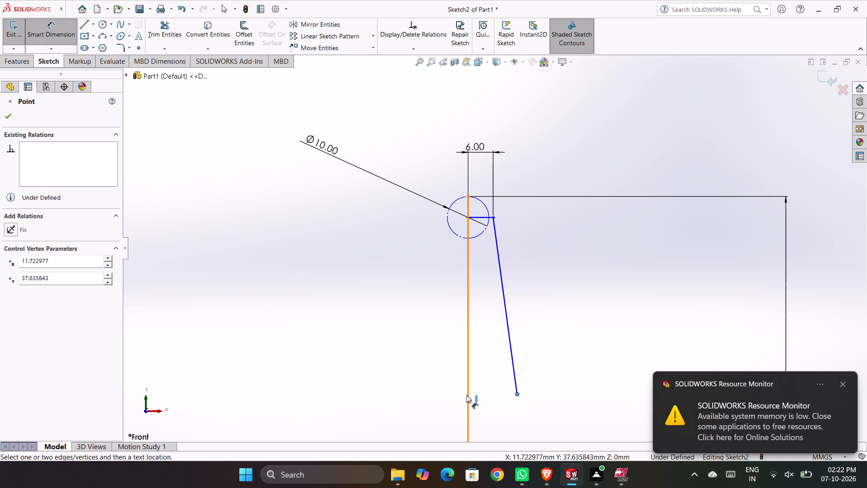
{"action": "left_click", "coordinate": [467, 395]}
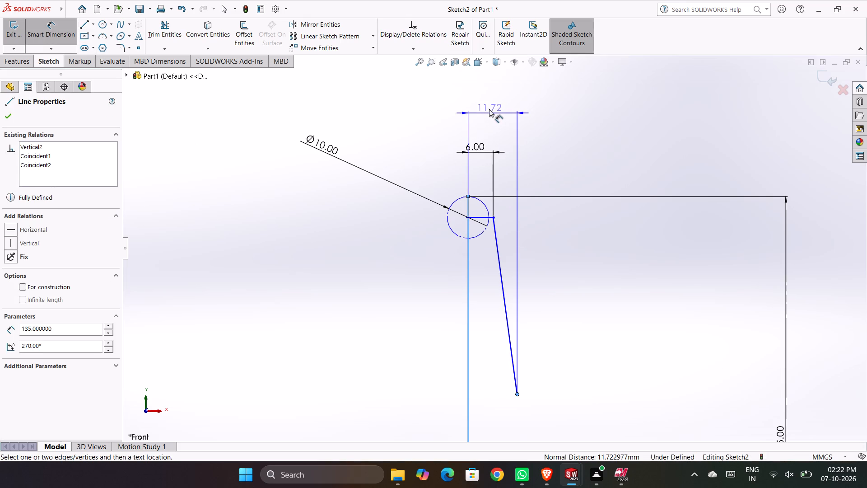
{"action": "left_click", "coordinate": [486, 102]}
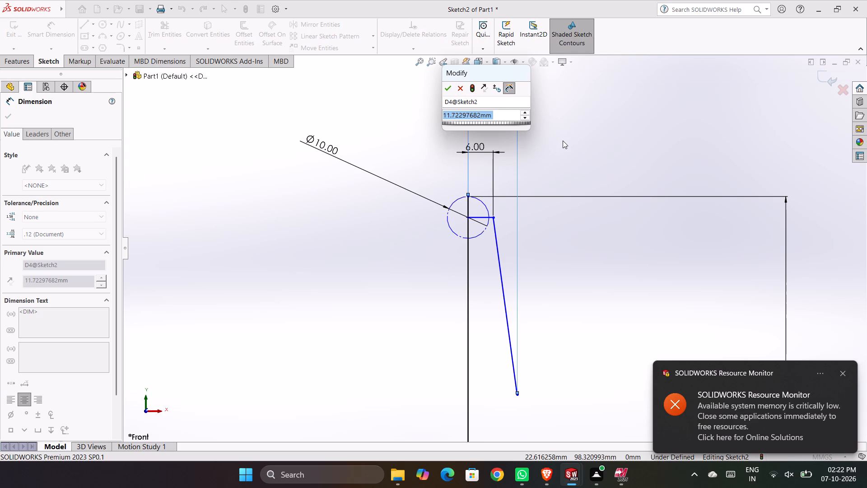
{"action": "type", "text": "10"}
{"action": "key", "text": "Return"}
{"action": "left_click", "coordinate": [568, 144]}
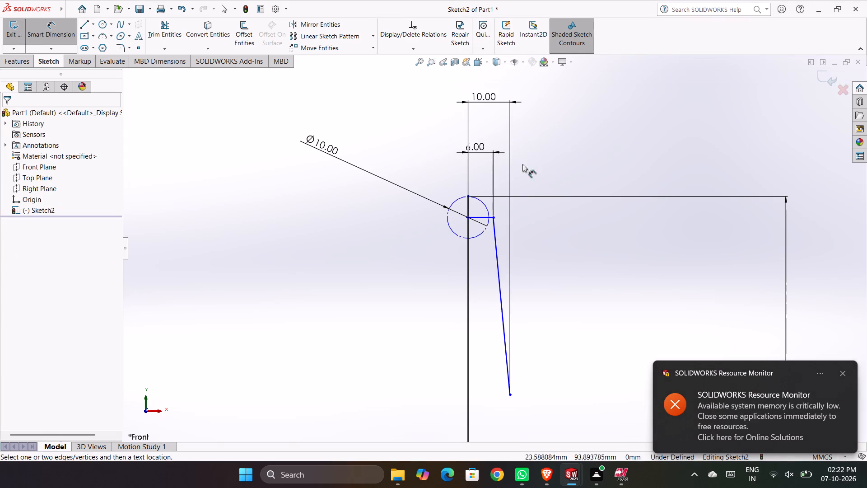
{"action": "left_click_drag", "start_coordinate": [481, 145], "coordinate": [489, 146]}
{"action": "left_click", "coordinate": [576, 126]}
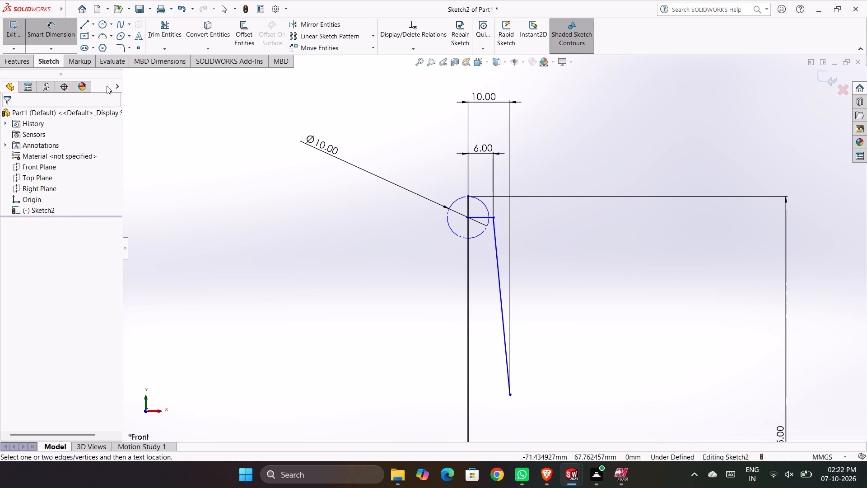
Delete the 10 mm construction circle together with its diameter dimension.
{"action": "left_click", "coordinate": [486, 206]}
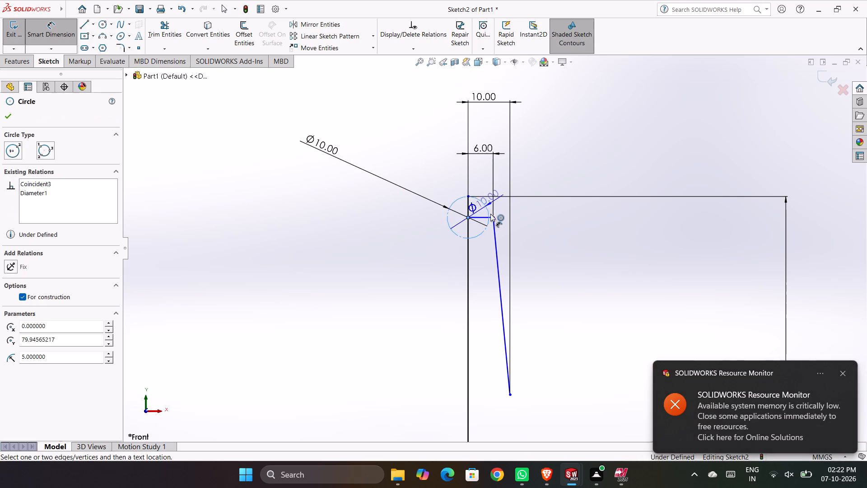
{"action": "key", "text": "Delete"}
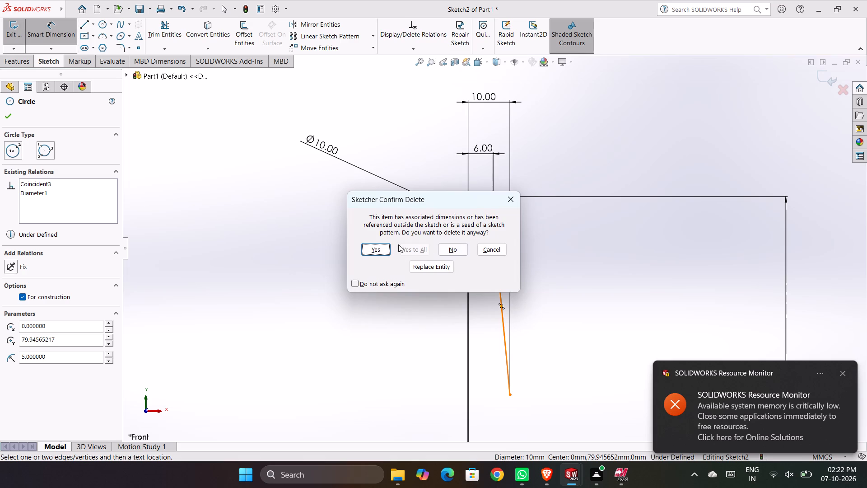
{"action": "left_click", "coordinate": [384, 250]}
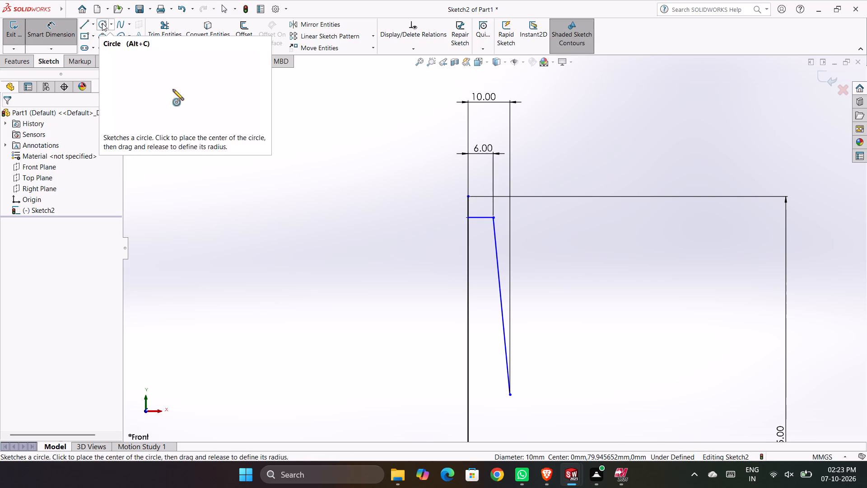
{"action": "left_click", "coordinate": [197, 132]}
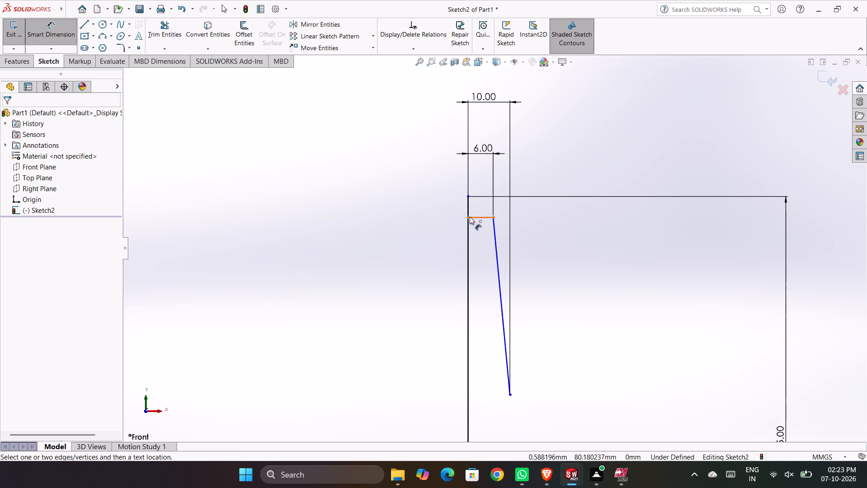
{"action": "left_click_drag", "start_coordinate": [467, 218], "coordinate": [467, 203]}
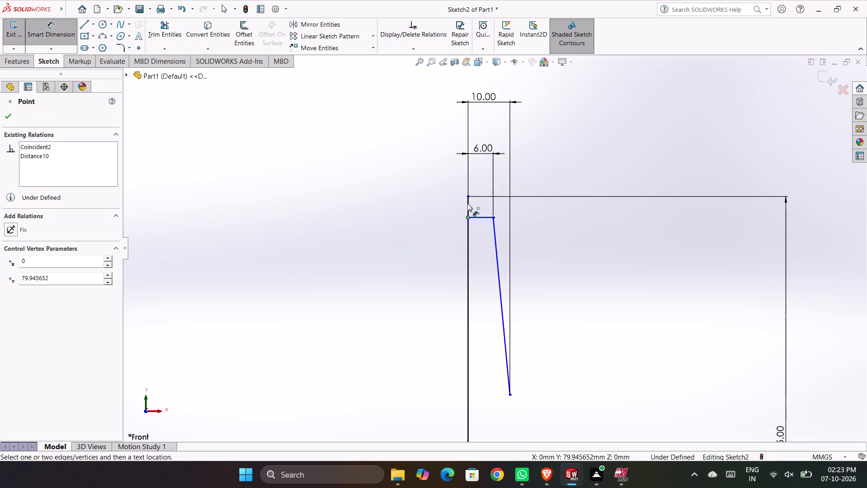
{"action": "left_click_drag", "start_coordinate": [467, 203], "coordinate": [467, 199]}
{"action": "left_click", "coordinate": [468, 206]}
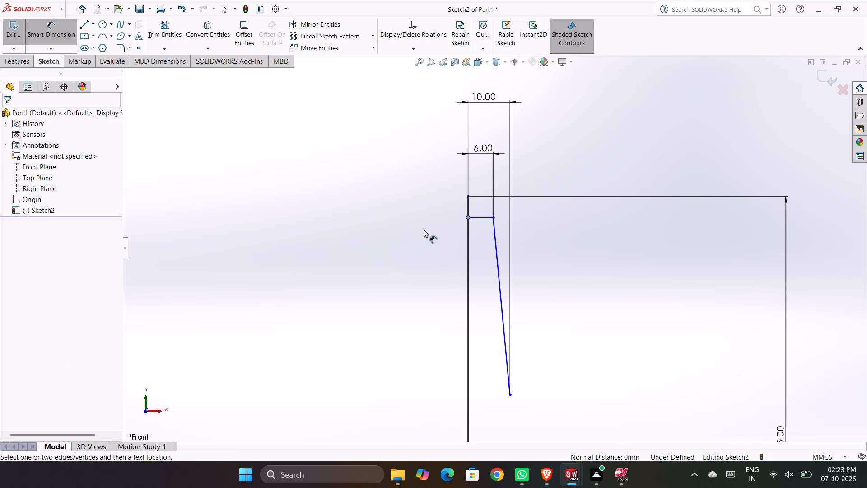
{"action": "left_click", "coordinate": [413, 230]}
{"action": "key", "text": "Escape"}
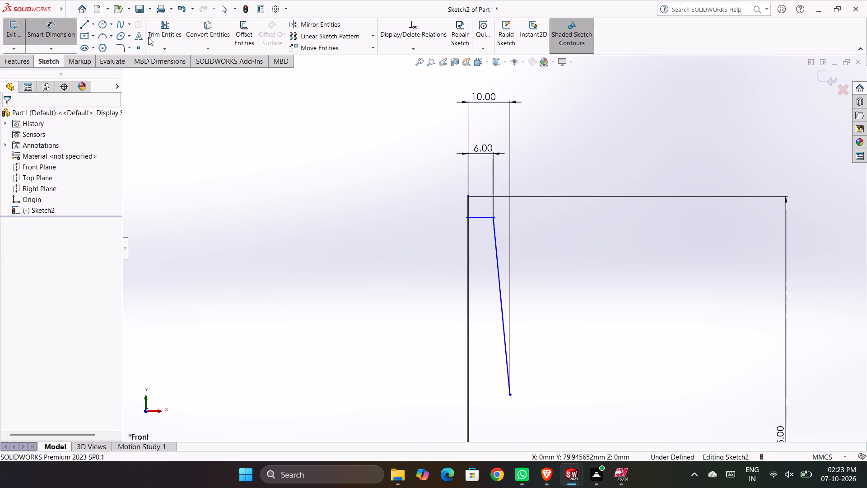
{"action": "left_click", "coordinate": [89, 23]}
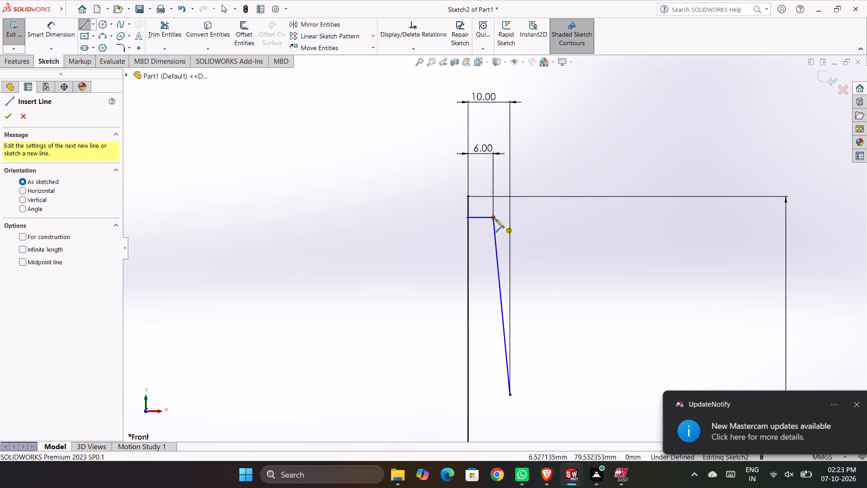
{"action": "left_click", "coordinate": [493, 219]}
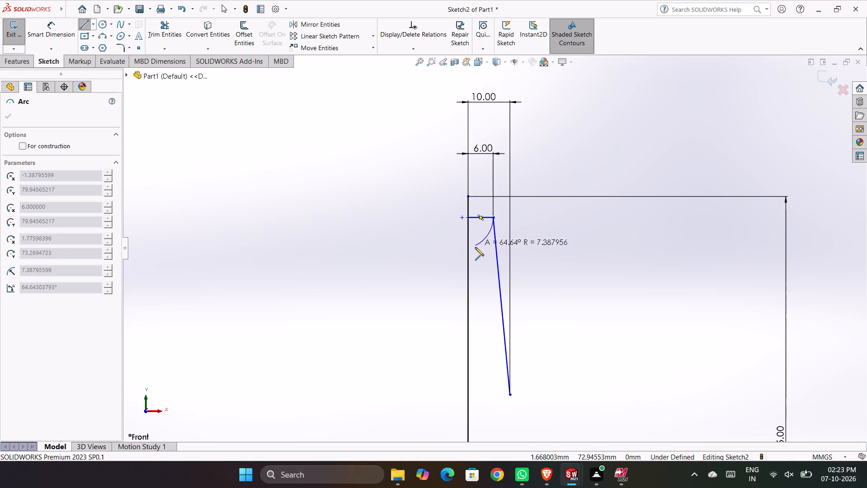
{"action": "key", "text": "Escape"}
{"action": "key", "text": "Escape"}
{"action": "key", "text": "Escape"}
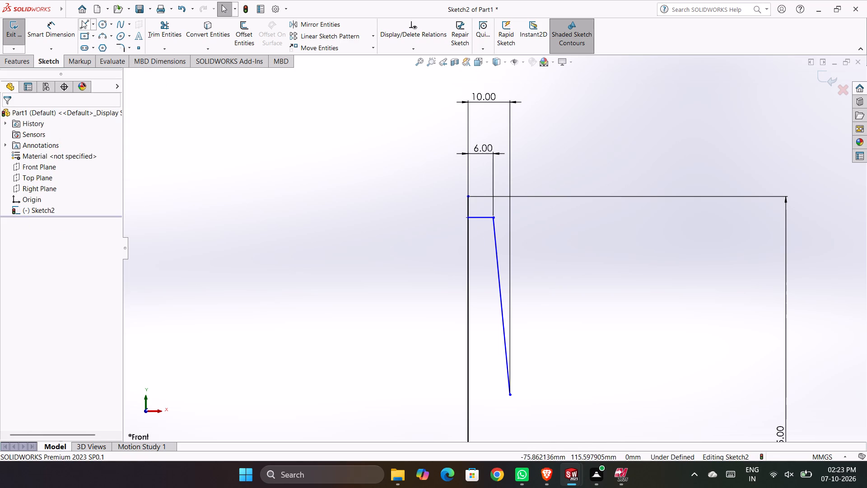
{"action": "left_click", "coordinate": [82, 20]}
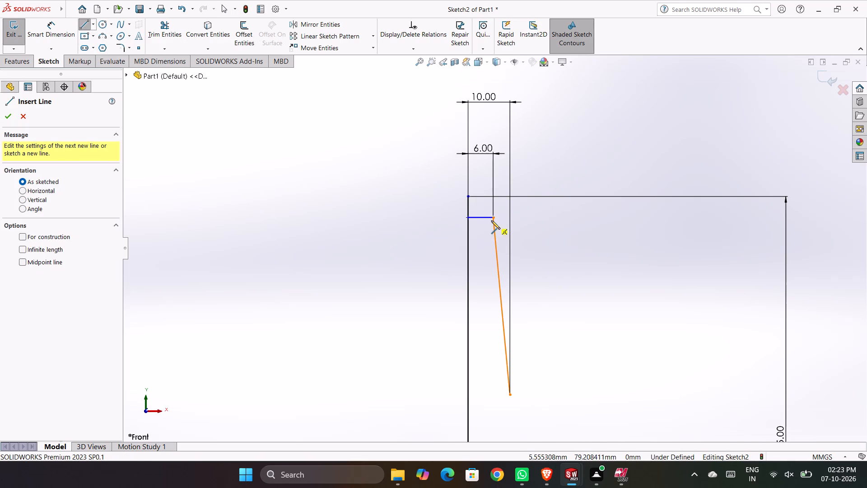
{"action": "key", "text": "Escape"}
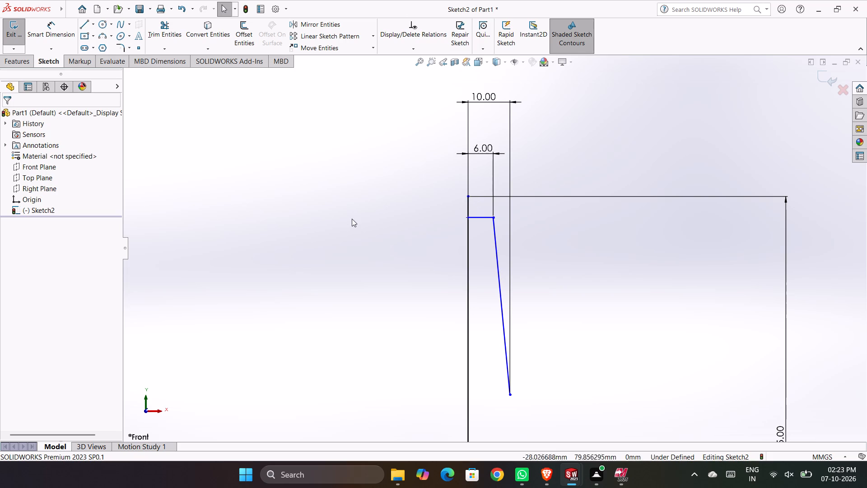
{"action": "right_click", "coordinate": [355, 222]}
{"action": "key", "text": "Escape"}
Draw a horizontal line about 8 mm long outward from the top end of the vertical line.
{"action": "key", "text": "l"}
{"action": "left_click", "coordinate": [468, 196]}
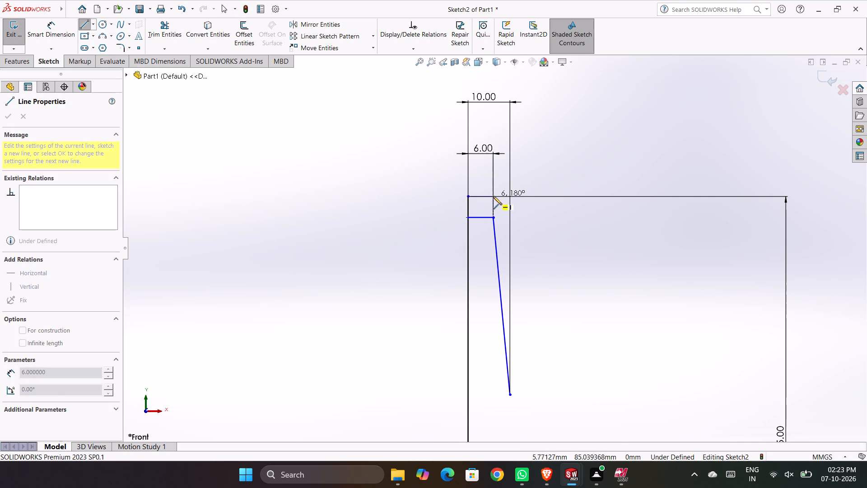
{"action": "left_click", "coordinate": [501, 199]}
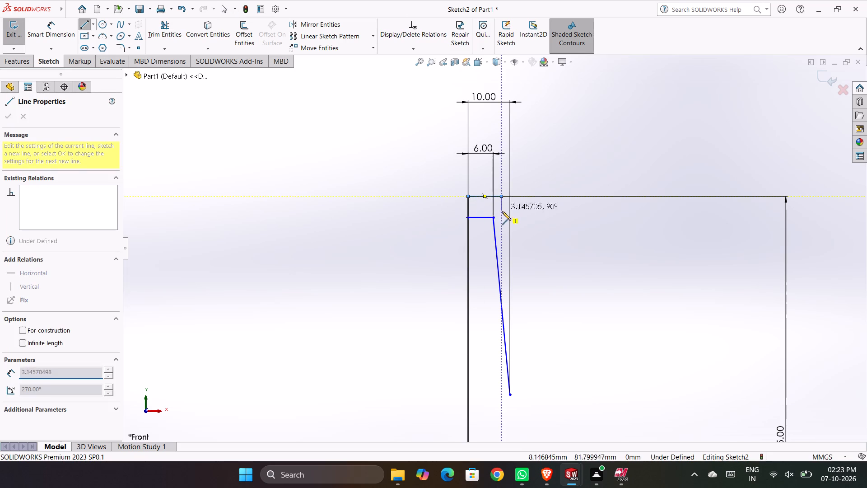
{"action": "key", "text": "Escape"}
Extend the sloping line upward to meet the new horizontal top line.
{"action": "left_click", "coordinate": [173, 52]}
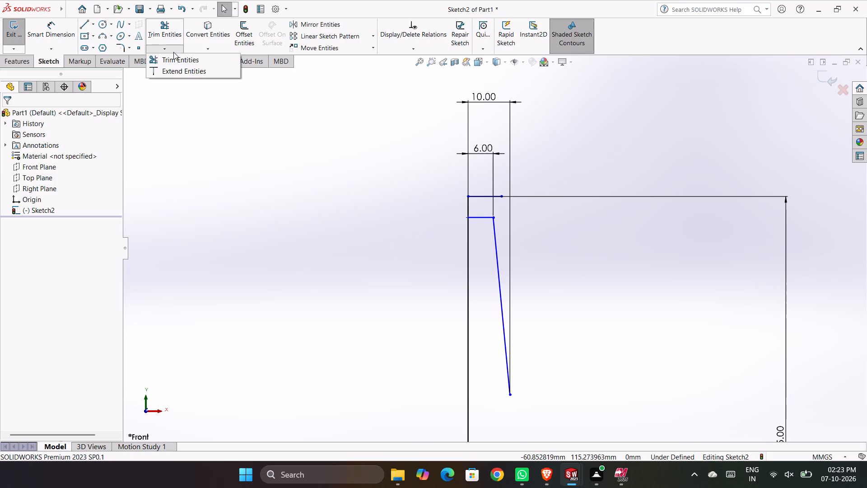
{"action": "left_click", "coordinate": [183, 73]}
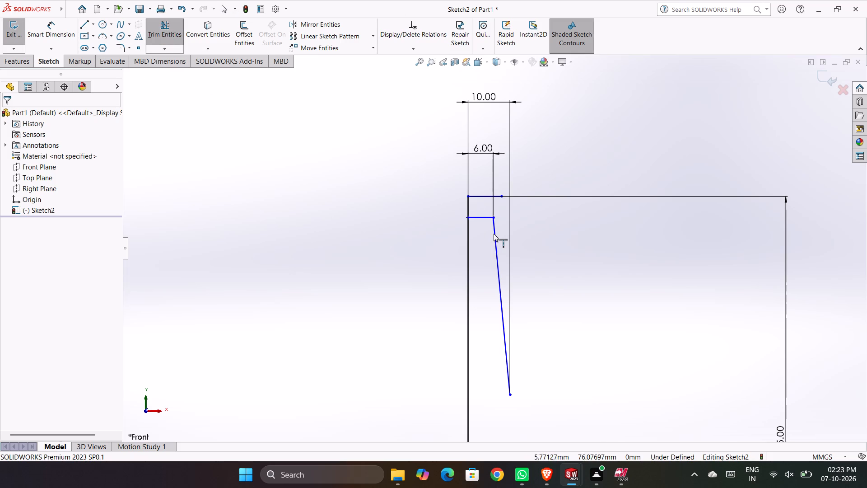
{"action": "left_click", "coordinate": [494, 234]}
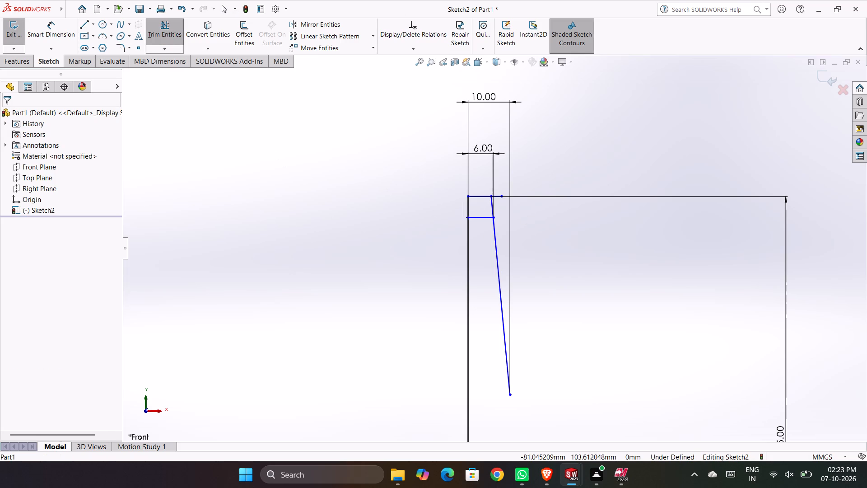
{"action": "key", "text": "Return"}
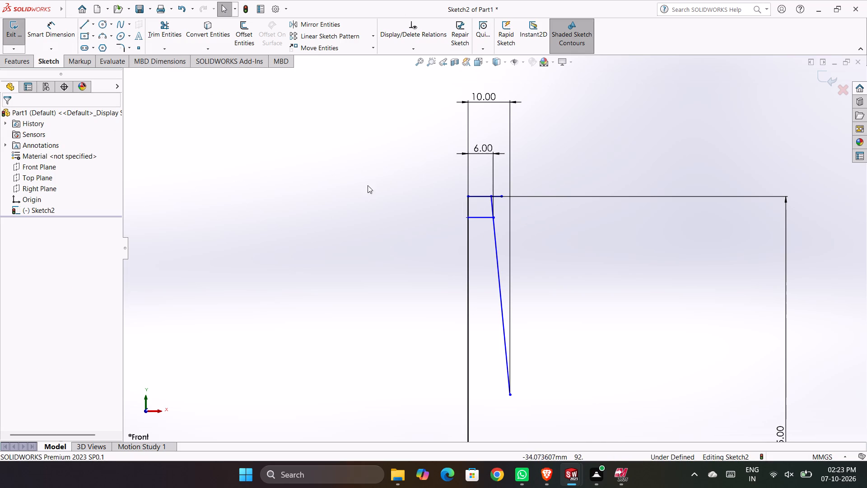
Power-trim the top line's overhang beyond the sloping line and remove the short horizontal line below it.
{"action": "left_click", "coordinate": [165, 31]}
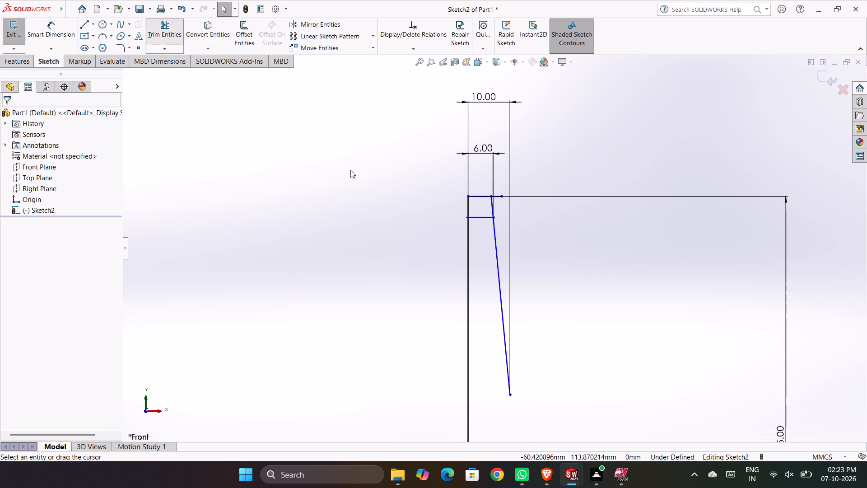
{"action": "scroll", "coordinate": [467, 205], "scroll_direction": "down", "scroll_amount": 4}
{"action": "left_click_drag", "start_coordinate": [510, 188], "coordinate": [509, 211]}
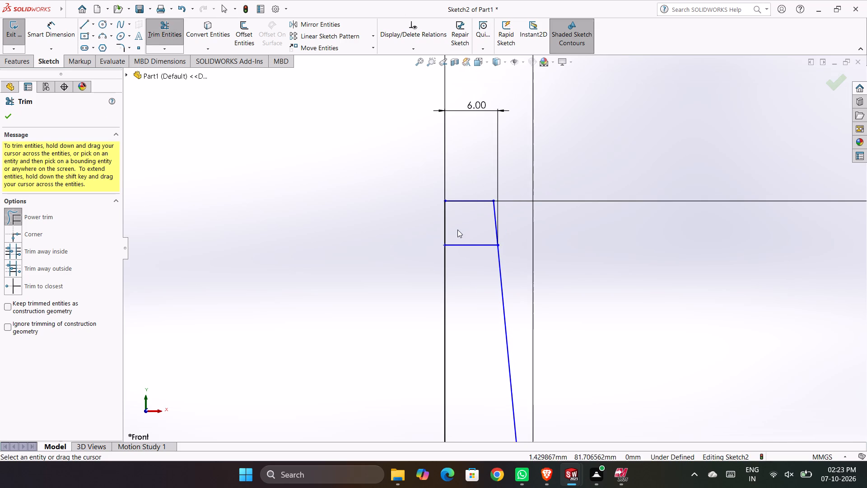
{"action": "left_click_drag", "start_coordinate": [457, 229], "coordinate": [462, 258]}
{"action": "scroll", "coordinate": [478, 227], "scroll_direction": "up", "scroll_amount": 3}
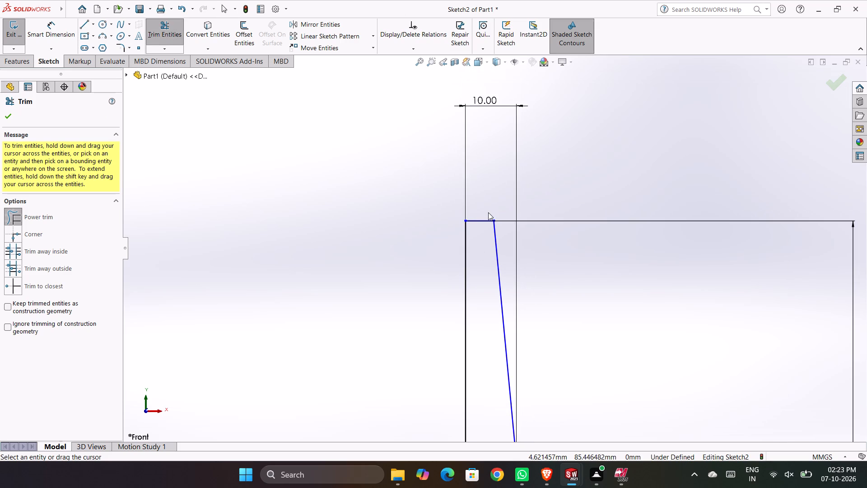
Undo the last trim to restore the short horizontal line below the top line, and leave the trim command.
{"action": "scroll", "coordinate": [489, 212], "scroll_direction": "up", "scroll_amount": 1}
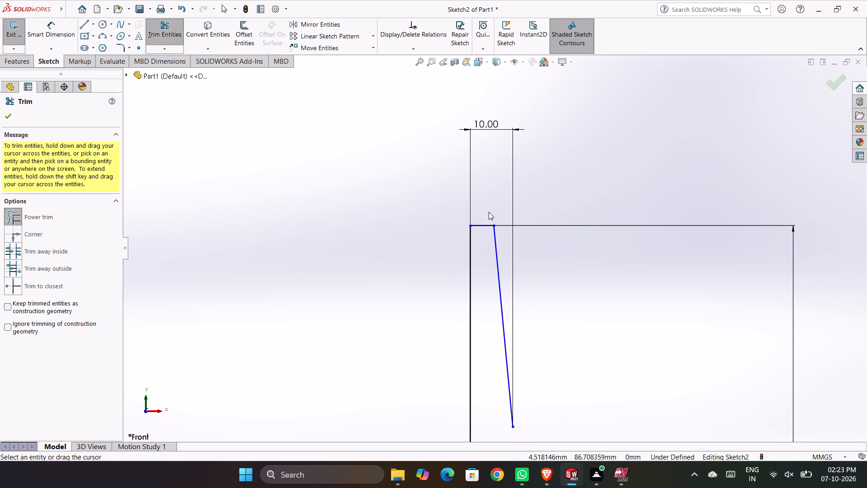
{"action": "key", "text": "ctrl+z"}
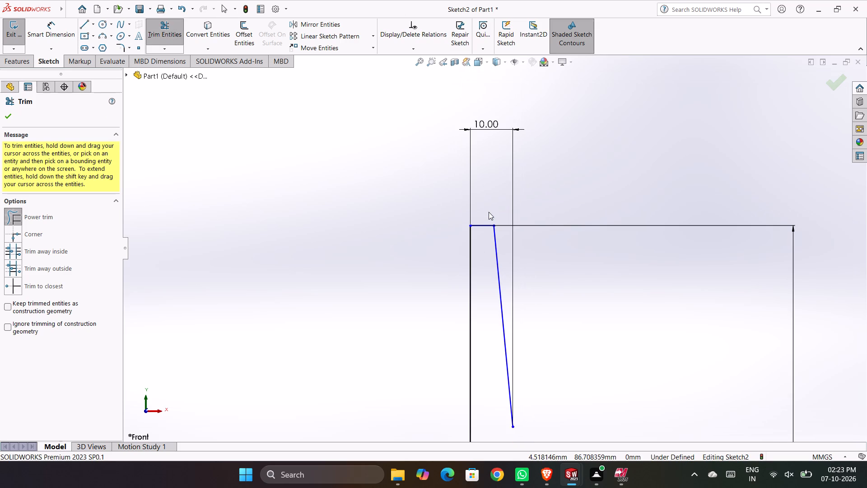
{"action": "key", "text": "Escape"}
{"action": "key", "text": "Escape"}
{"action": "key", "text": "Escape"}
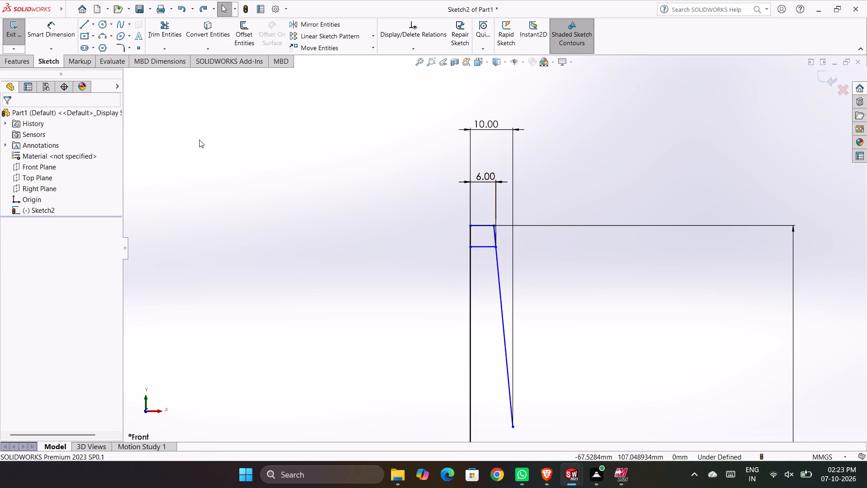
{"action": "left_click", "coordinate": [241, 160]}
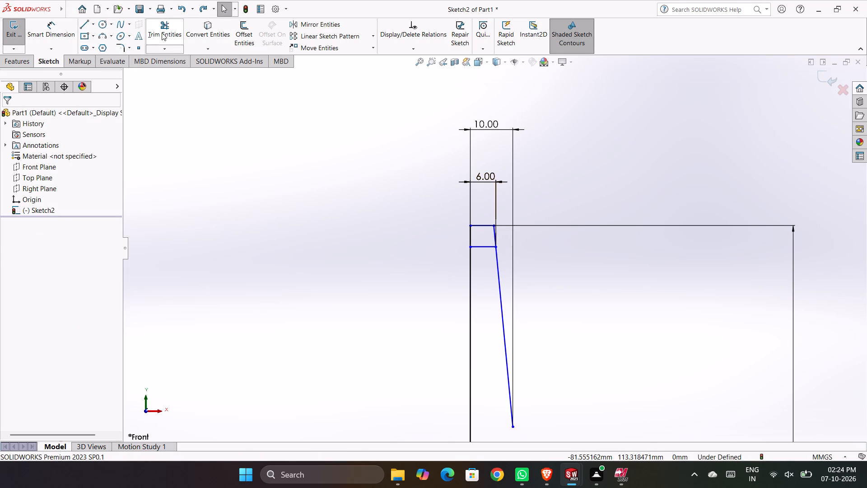
Add a 5 mm sketch fillet at the corner between the horizontal top line and the sloping line.
{"action": "left_click", "coordinate": [121, 47]}
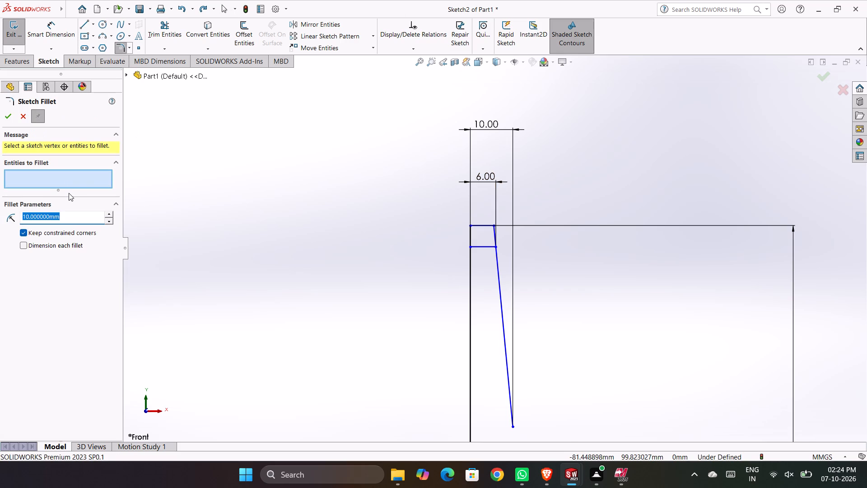
{"action": "key", "text": "5"}
{"action": "key", "text": "Return"}
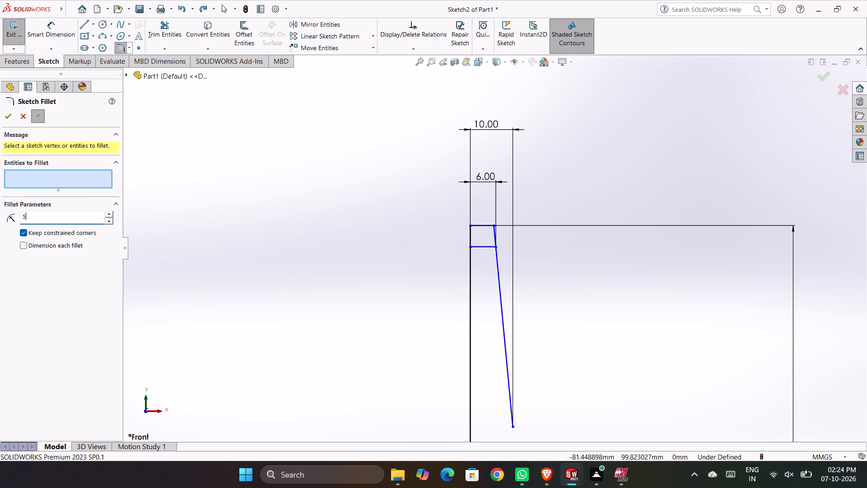
{"action": "left_click", "coordinate": [493, 225]}
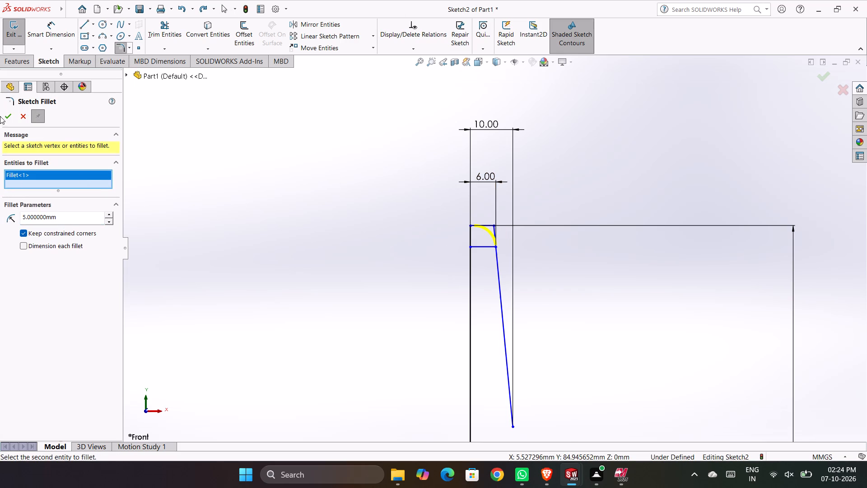
{"action": "left_click", "coordinate": [10, 113]}
{"action": "left_click", "coordinate": [634, 172]}
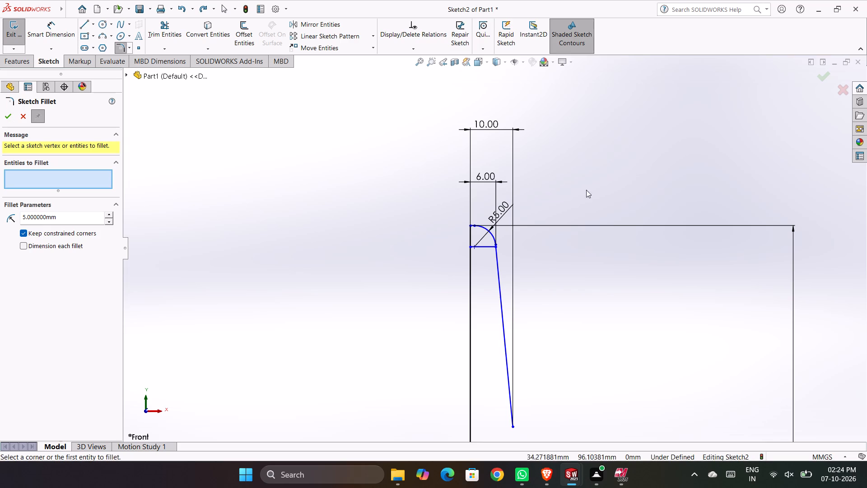
Delete the short horizontal line below the filleted corner together with its associated 6 mm dimension.
{"action": "scroll", "coordinate": [461, 232], "scroll_direction": "down", "scroll_amount": 4}
{"action": "scroll", "coordinate": [520, 251], "scroll_direction": "down", "scroll_amount": 3}
{"action": "scroll", "coordinate": [549, 272], "scroll_direction": "up", "scroll_amount": 1}
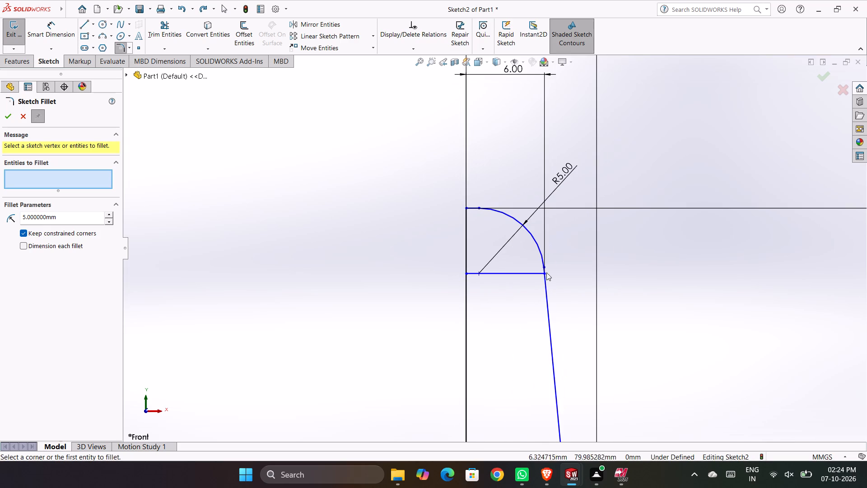
{"action": "left_click_drag", "start_coordinate": [537, 274], "coordinate": [537, 269]}
{"action": "key", "text": "Delete"}
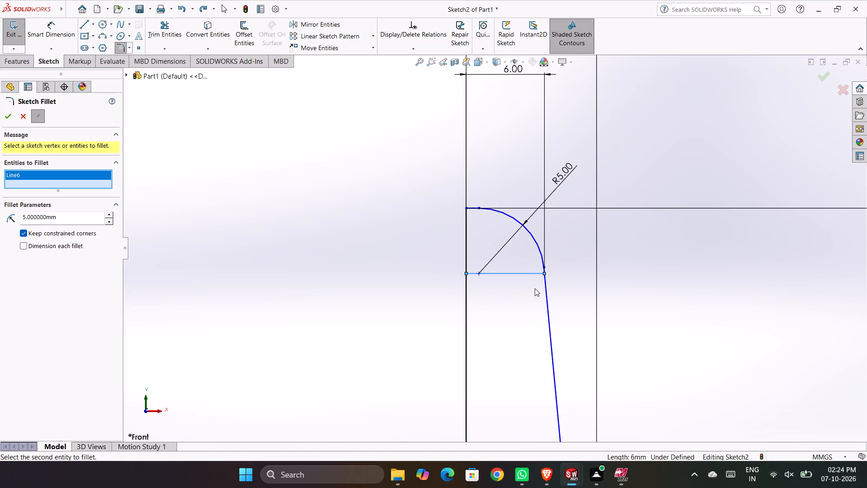
{"action": "left_click", "coordinate": [522, 271]}
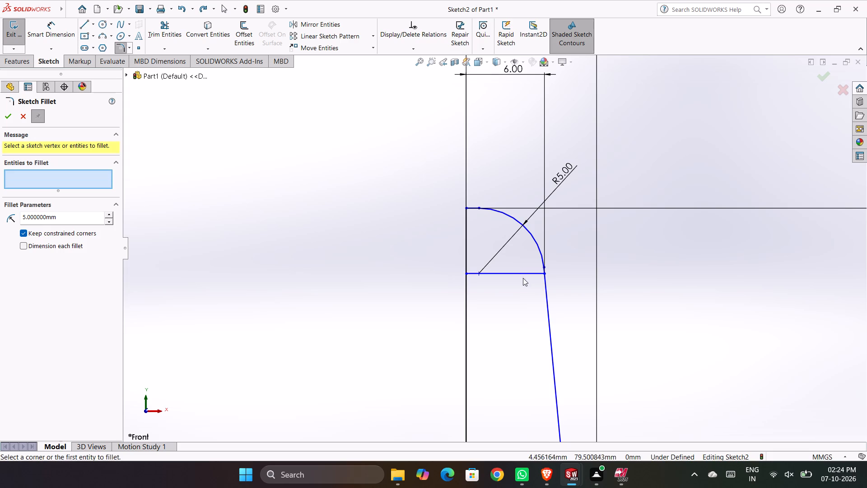
{"action": "left_click", "coordinate": [20, 115]}
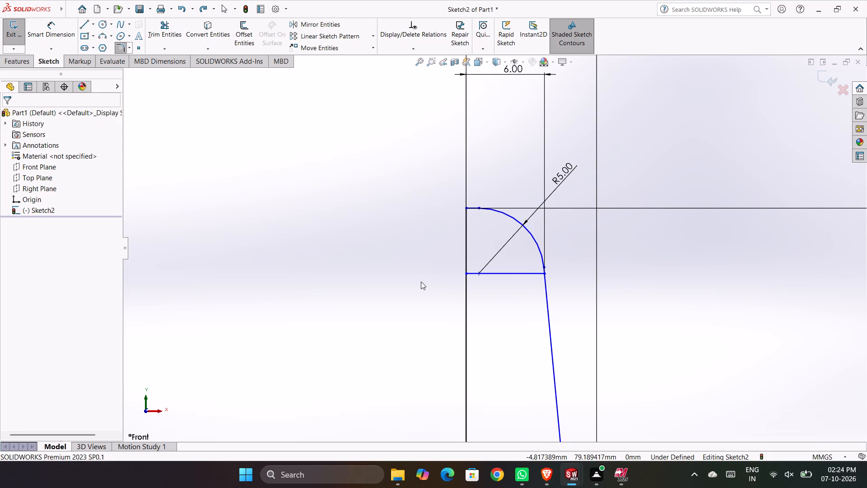
{"action": "left_click", "coordinate": [478, 276]}
{"action": "left_click", "coordinate": [510, 301]}
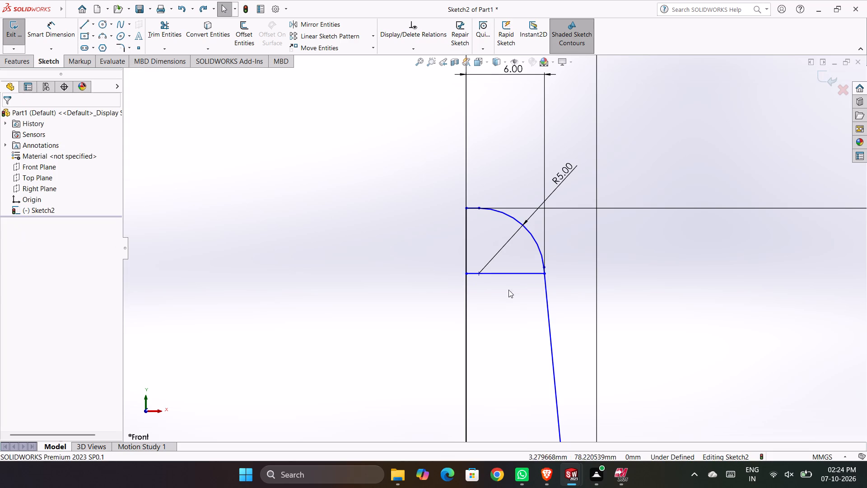
{"action": "left_click", "coordinate": [506, 272]}
{"action": "key", "text": "Delete"}
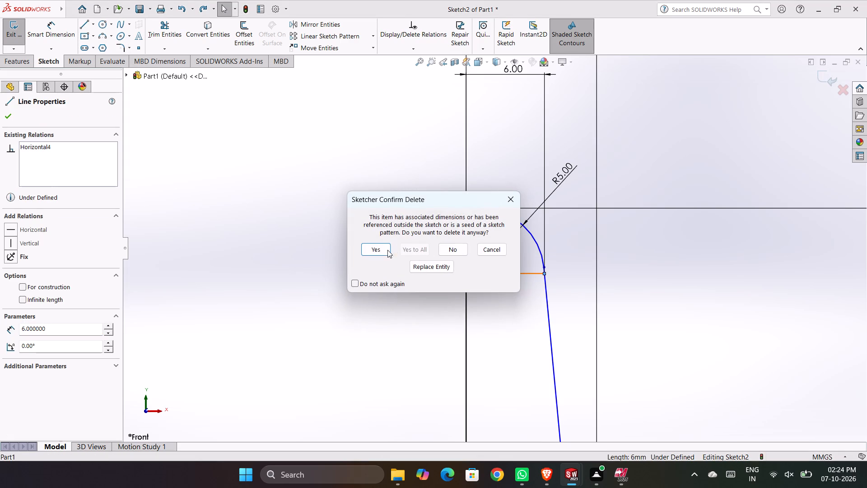
{"action": "left_click", "coordinate": [382, 252]}
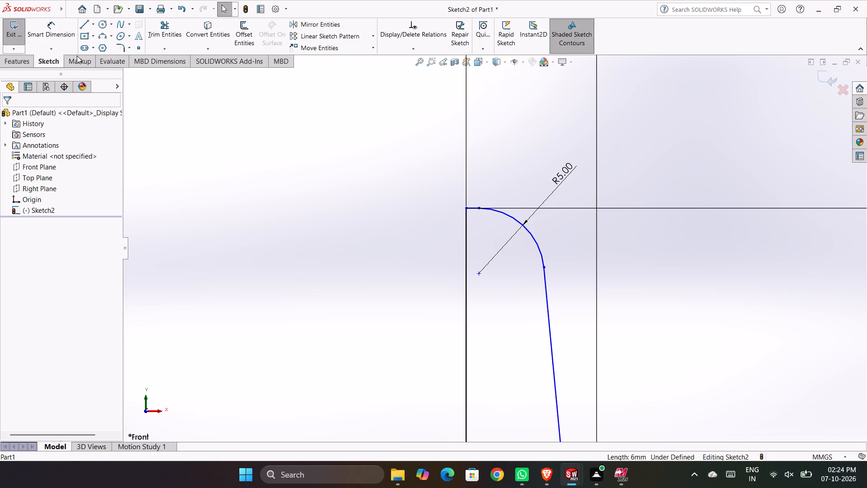
Dimension the horizontal distance from the vertical line to the fillet's lower endpoint as 6 mm.
{"action": "left_click", "coordinate": [56, 30]}
{"action": "left_click", "coordinate": [541, 267]}
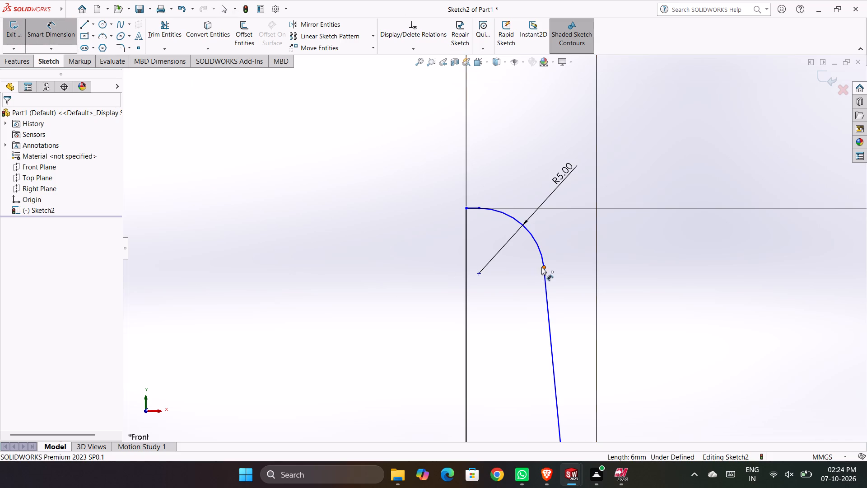
{"action": "left_click", "coordinate": [468, 265]}
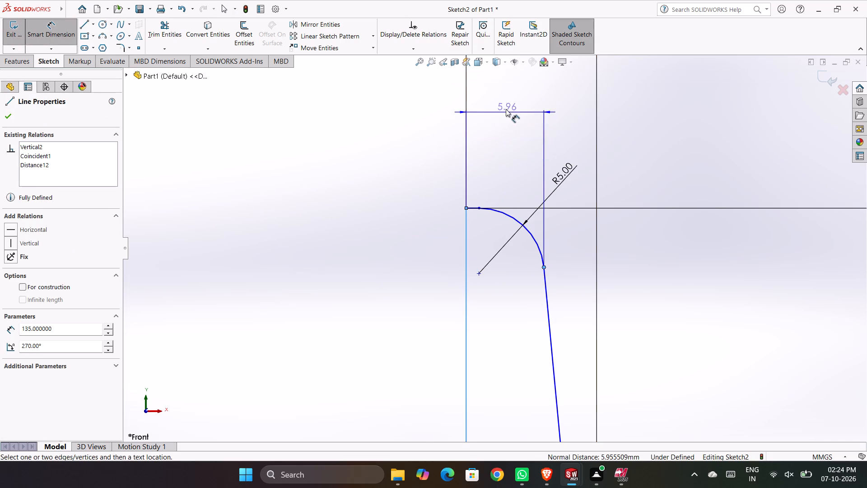
{"action": "left_click", "coordinate": [499, 98]}
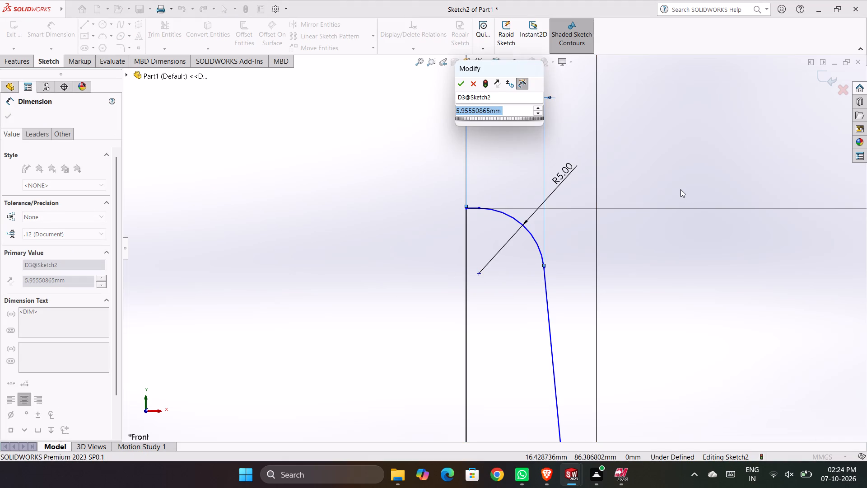
{"action": "key", "text": "6"}
{"action": "key", "text": "Return"}
{"action": "left_click", "coordinate": [694, 173]}
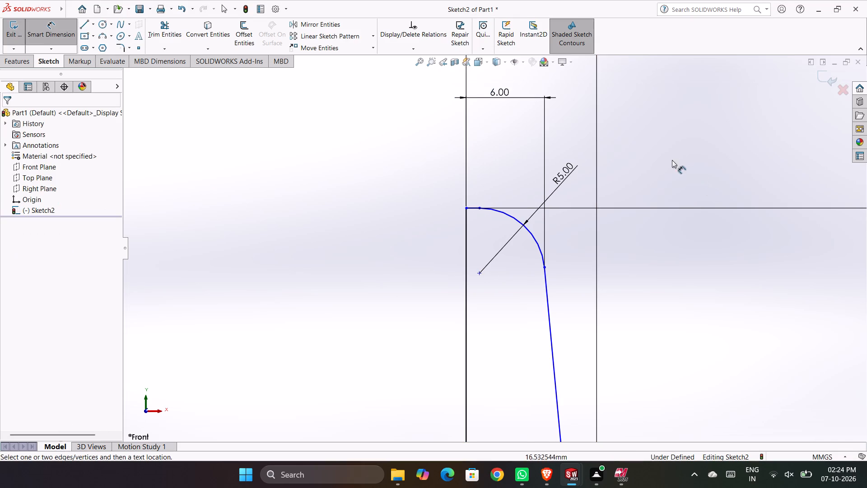
Dimension the vertical distance between the two endpoints of the sloping line as 43 mm.
{"action": "scroll", "coordinate": [553, 319], "scroll_direction": "down", "scroll_amount": 4}
{"action": "scroll", "coordinate": [554, 319], "scroll_direction": "up", "scroll_amount": 9}
{"action": "scroll", "coordinate": [534, 385], "scroll_direction": "down", "scroll_amount": 1}
{"action": "scroll", "coordinate": [529, 358], "scroll_direction": "up", "scroll_amount": 2}
{"action": "scroll", "coordinate": [518, 413], "scroll_direction": "down", "scroll_amount": 2}
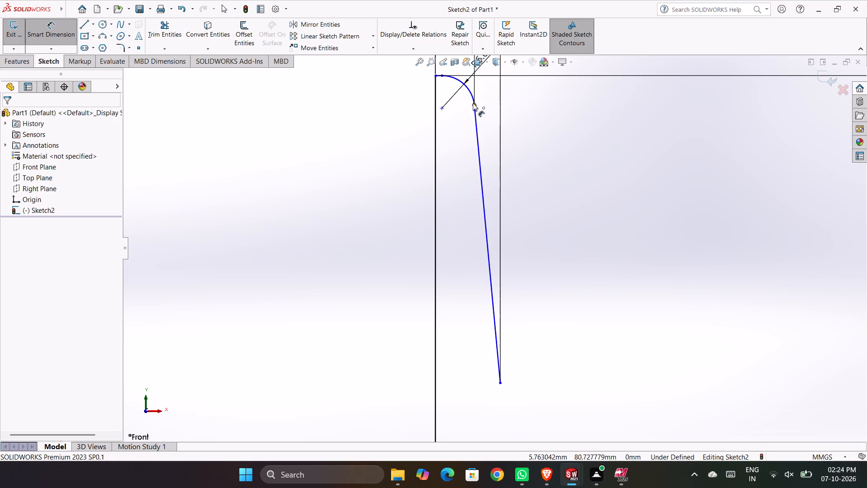
{"action": "left_click", "coordinate": [473, 104]}
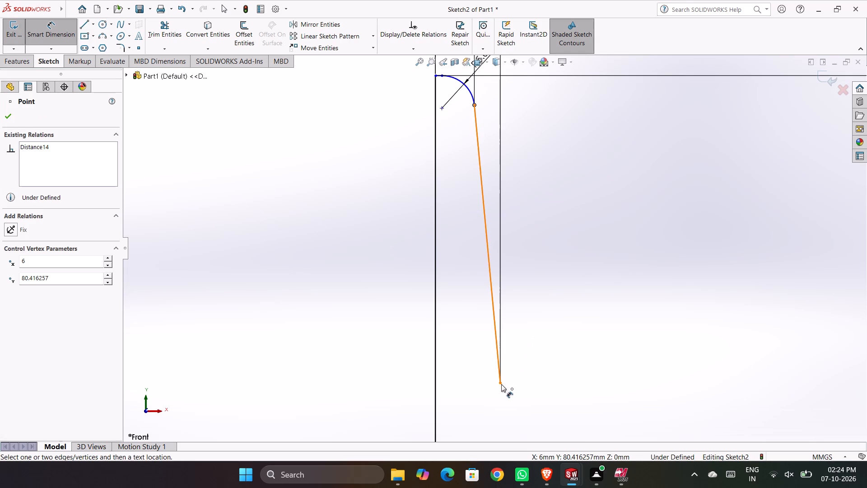
{"action": "left_click", "coordinate": [501, 381]}
{"action": "left_click", "coordinate": [681, 281]}
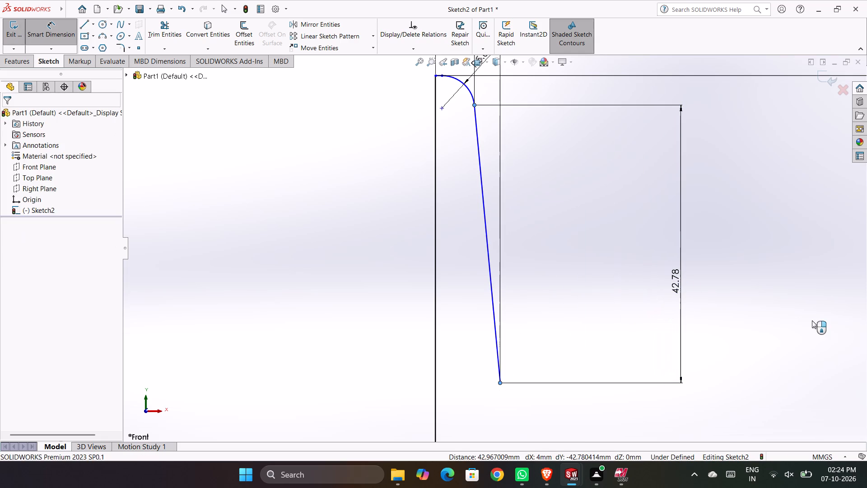
{"action": "type", "text": "43"}
{"action": "key", "text": "Return"}
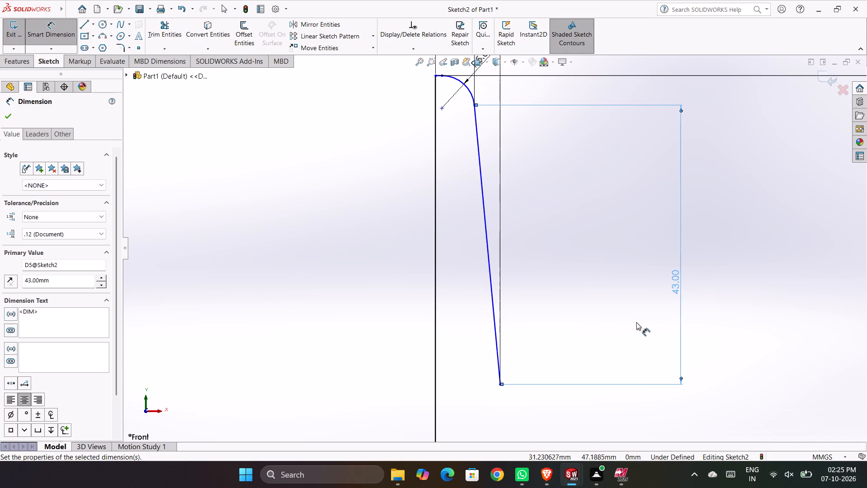
Draw a horizontal line about 8 mm outward from the vertical line's bottom end, continued by an outward-sloping line rising about 29 mm at 60°.
{"action": "scroll", "coordinate": [636, 322], "scroll_direction": "up", "scroll_amount": 2}
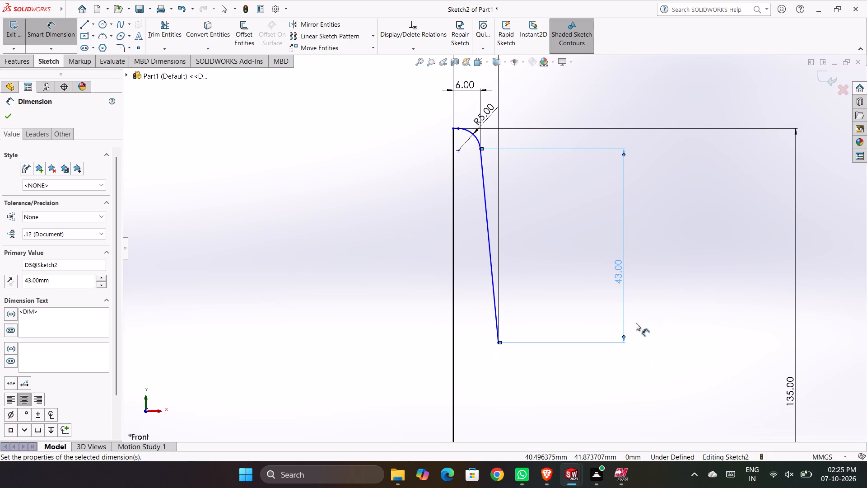
{"action": "scroll", "coordinate": [526, 242], "scroll_direction": "up", "scroll_amount": 2}
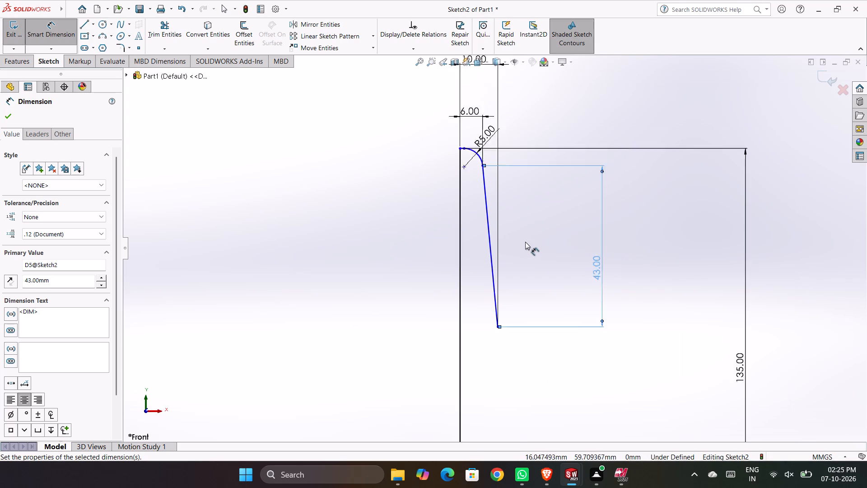
{"action": "scroll", "coordinate": [525, 242], "scroll_direction": "up", "scroll_amount": 3}
{"action": "scroll", "coordinate": [493, 400], "scroll_direction": "down", "scroll_amount": 2}
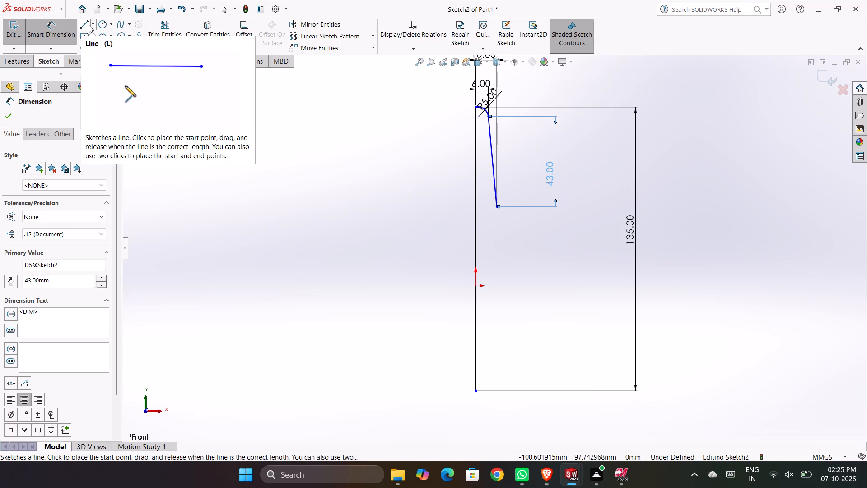
{"action": "left_click", "coordinate": [89, 25]}
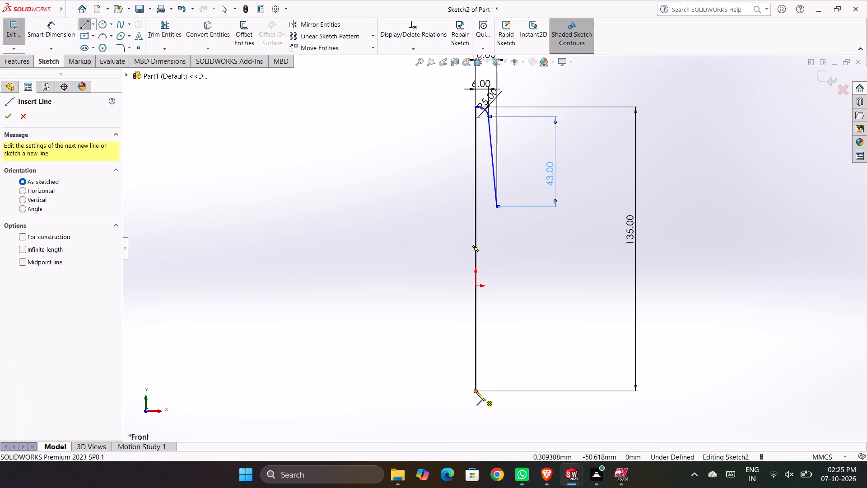
{"action": "left_click", "coordinate": [476, 392]}
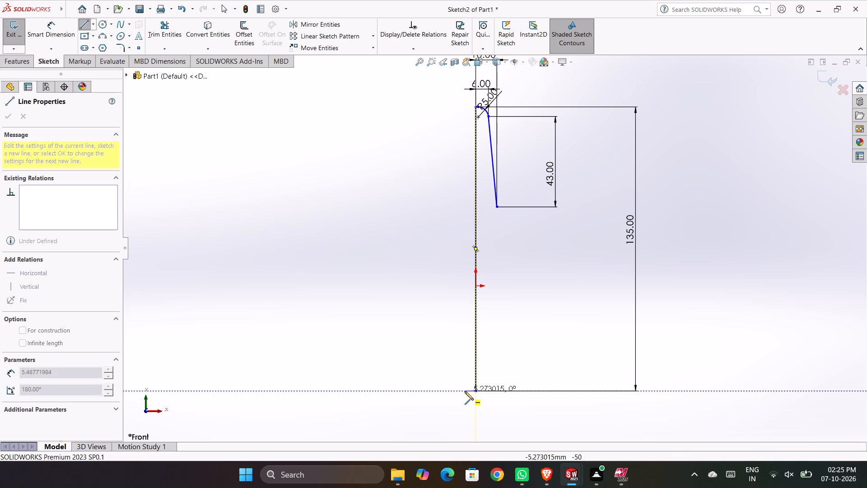
{"action": "left_click", "coordinate": [492, 392]}
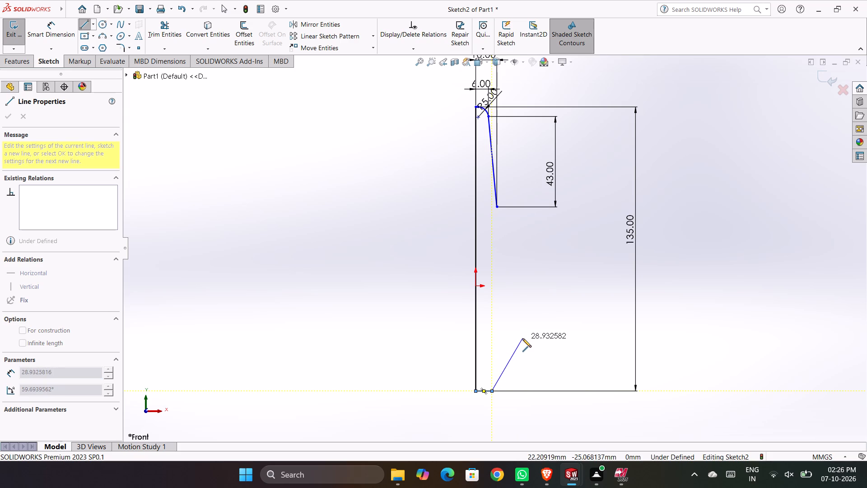
{"action": "left_click", "coordinate": [522, 338]}
{"action": "key", "text": "Escape"}
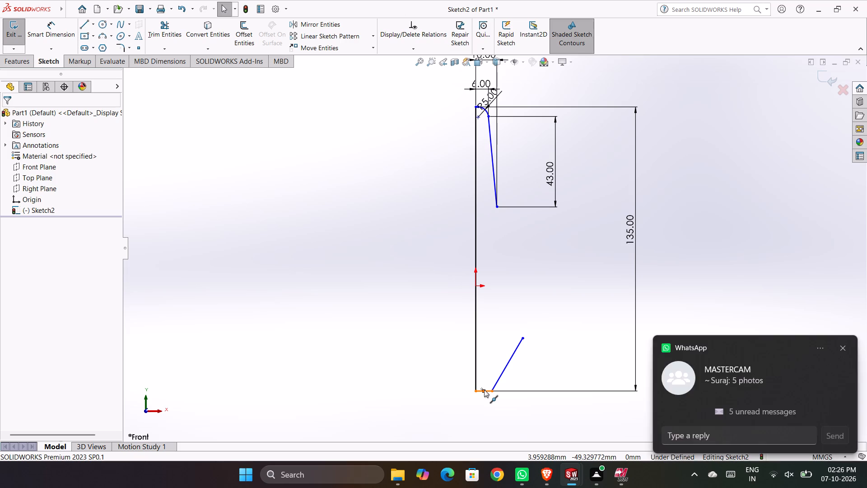
Dismiss the WhatsApp notification and open the notification options on the following one.
{"action": "left_click", "coordinate": [844, 351]}
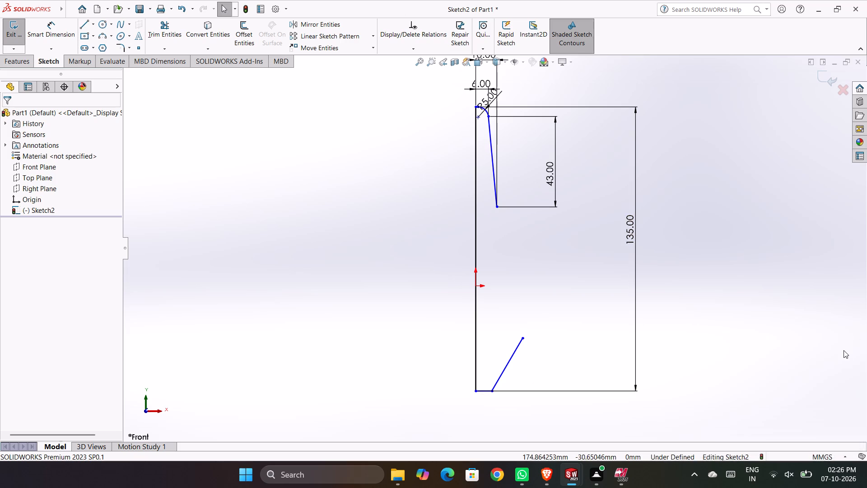
{"action": "left_click", "coordinate": [823, 349]}
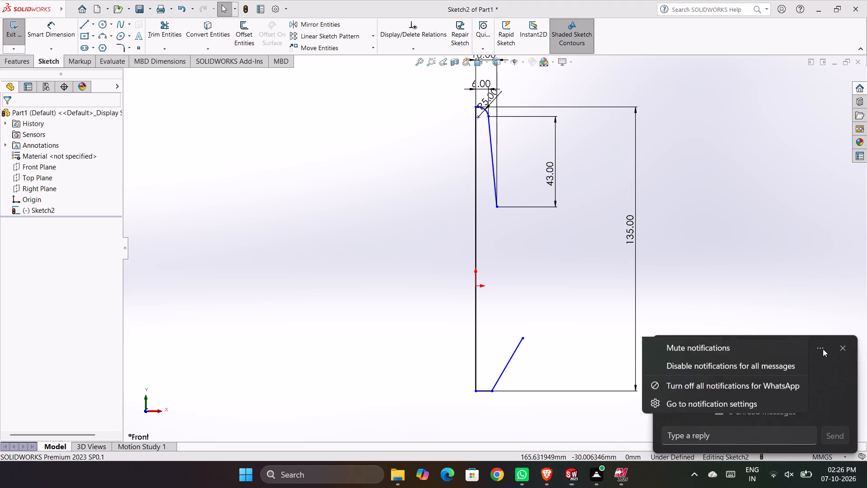
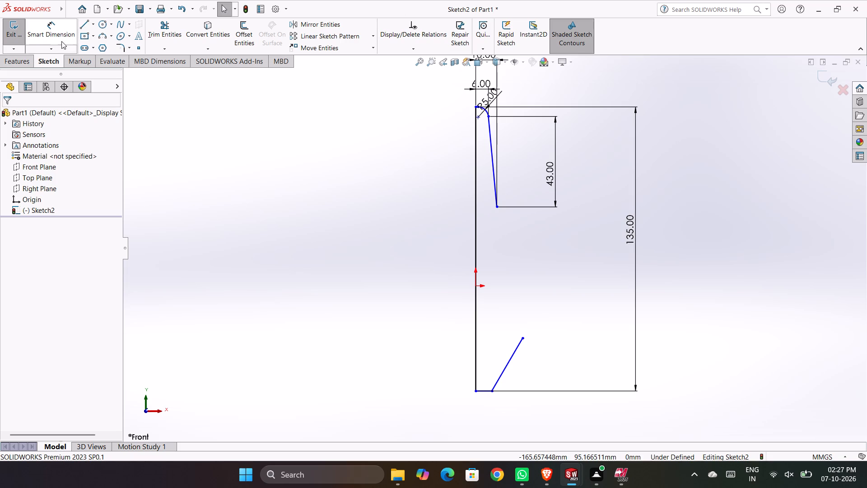
Try to apply a 320 mm radius sketch fillet at the corner between the bottom horizontal line and the 60° sloping line.
{"action": "right_click_drag", "start_coordinate": [288, 345], "coordinate": [340, 273]}
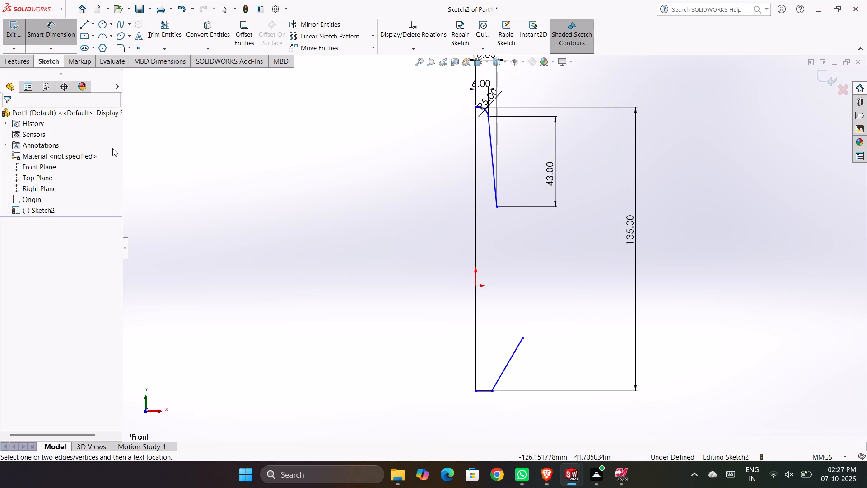
{"action": "left_click", "coordinate": [122, 47]}
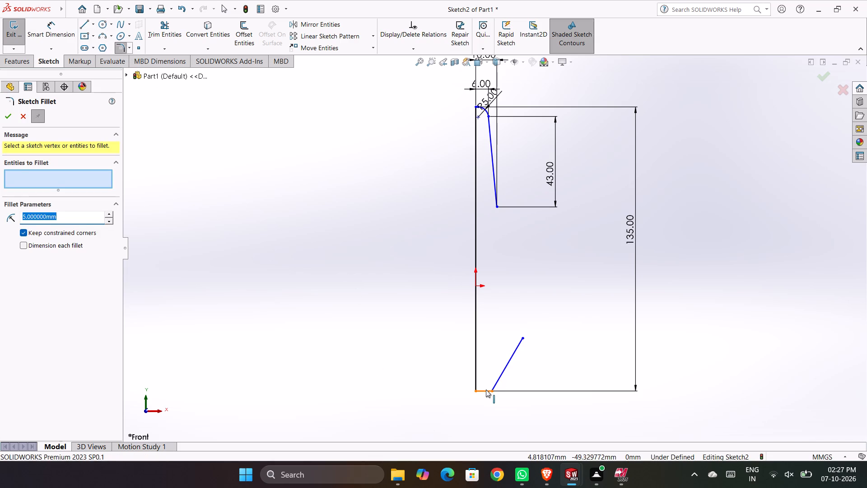
{"action": "left_click", "coordinate": [486, 389]}
{"action": "left_click", "coordinate": [495, 384]}
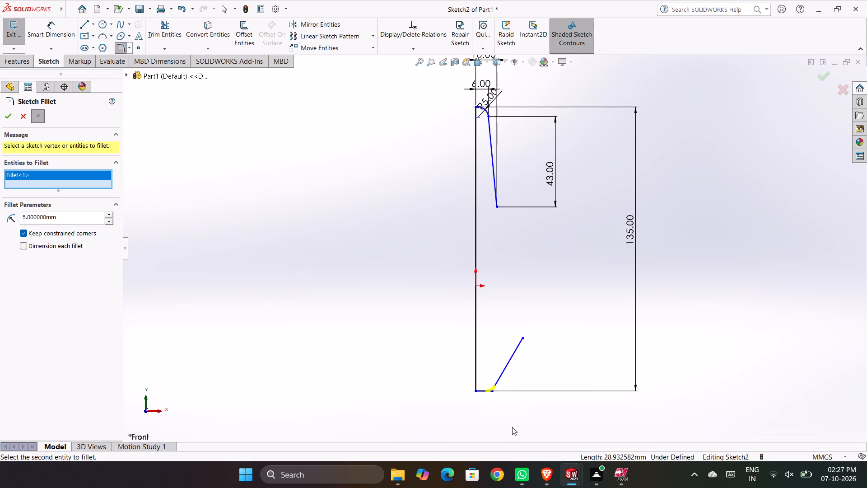
{"action": "type", "text": "320"}
{"action": "left_click_drag", "start_coordinate": [70, 216], "coordinate": [0, 215]}
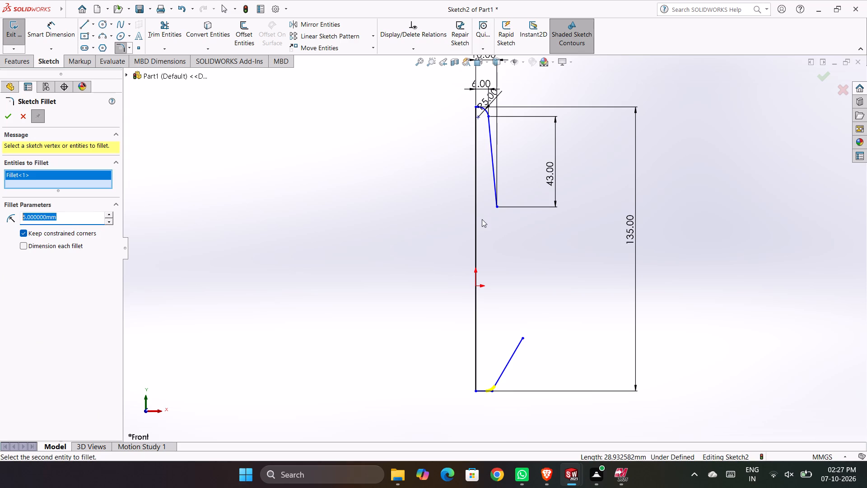
{"action": "type", "text": "320"}
{"action": "key", "text": "Return"}
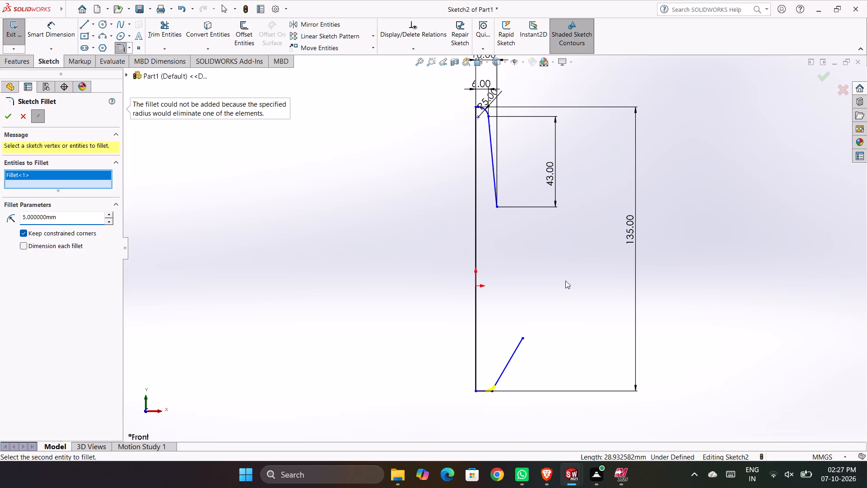
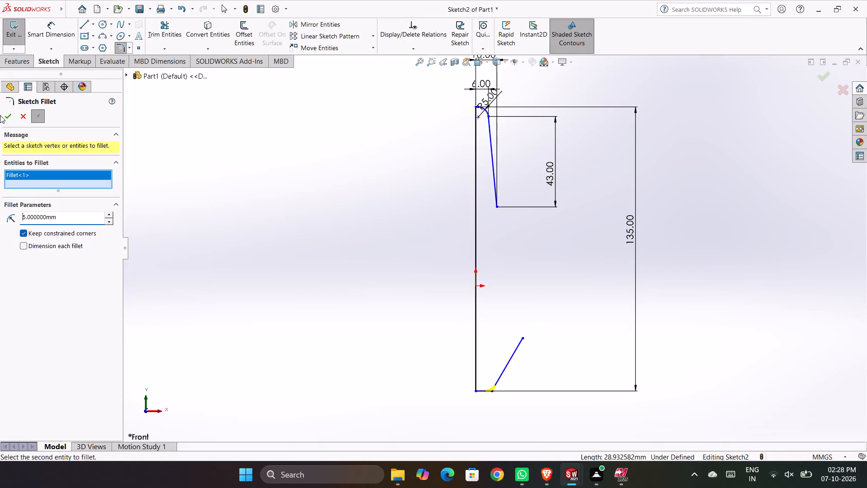
Apply a 5 mm sketch fillet at the corner between the bottom horizontal line and the lower sloping line.
{"action": "left_click", "coordinate": [24, 114]}
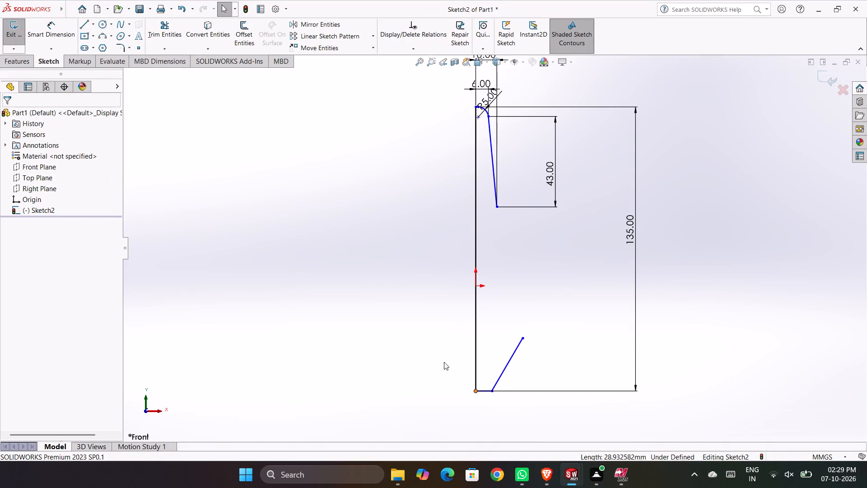
{"action": "left_click", "coordinate": [119, 47]}
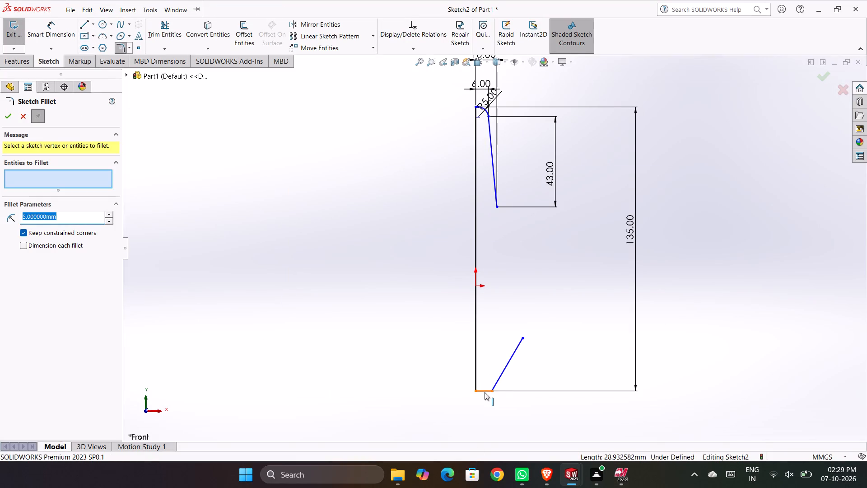
{"action": "left_click", "coordinate": [483, 392]}
{"action": "left_click", "coordinate": [498, 381]}
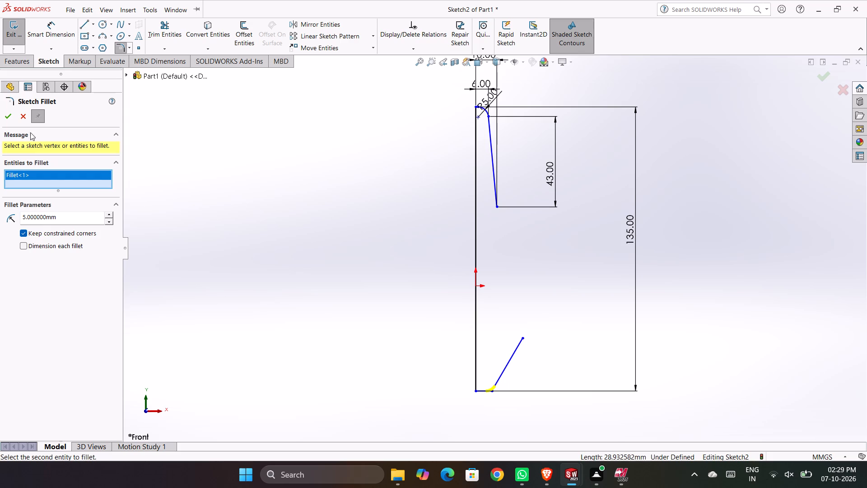
{"action": "left_click", "coordinate": [12, 116]}
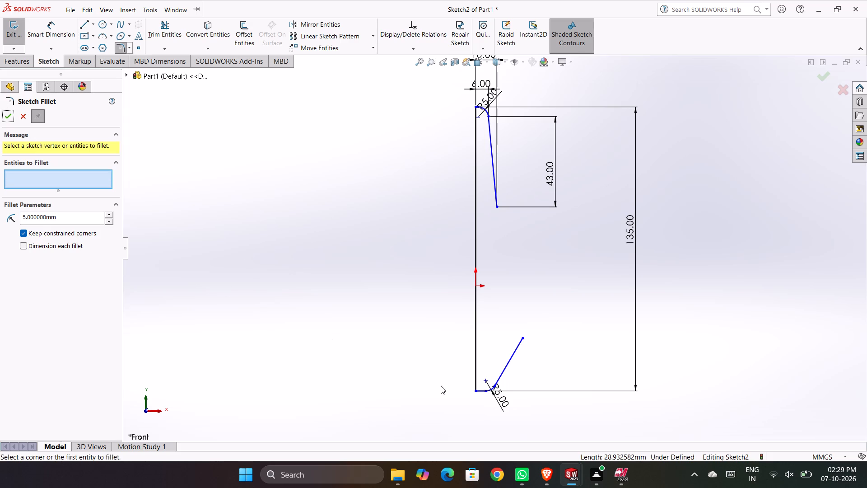
Dimension the horizontal distance from the vertical axis to the bottom fillet's upper end as 10.8/2, giving 5.4 mm.
{"action": "left_click", "coordinate": [53, 25]}
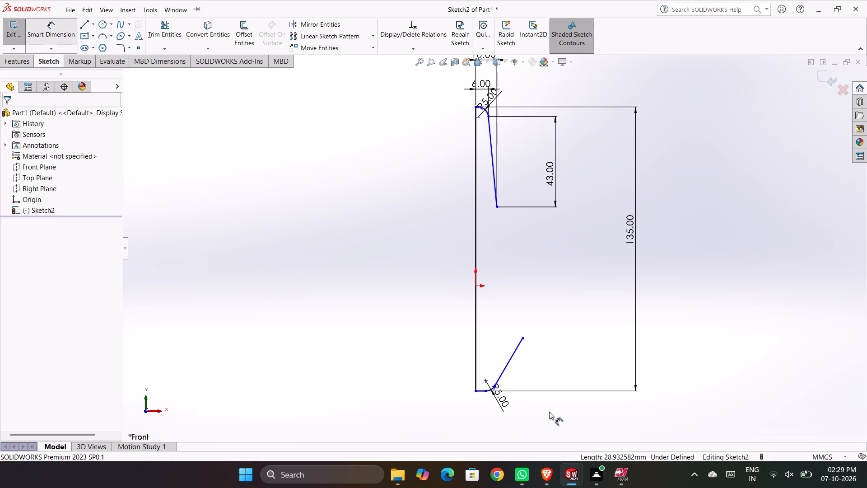
{"action": "scroll", "coordinate": [463, 406], "scroll_direction": "down", "scroll_amount": 4}
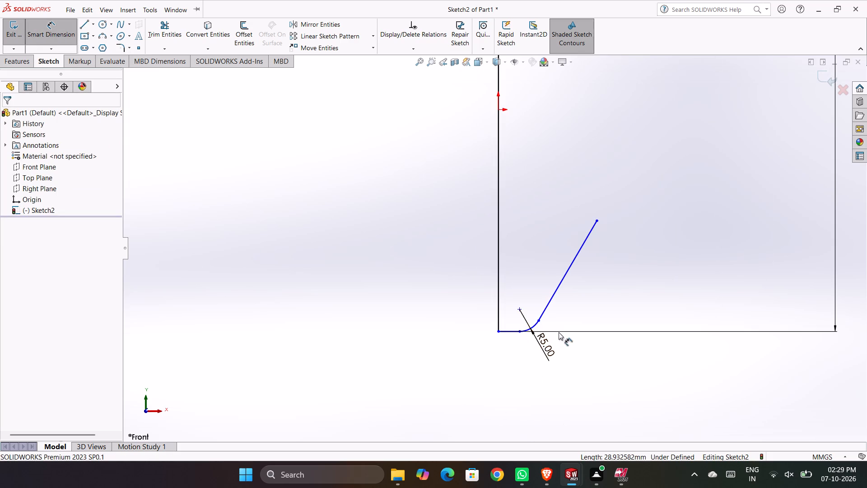
{"action": "left_click", "coordinate": [539, 323]}
{"action": "left_click", "coordinate": [499, 314]}
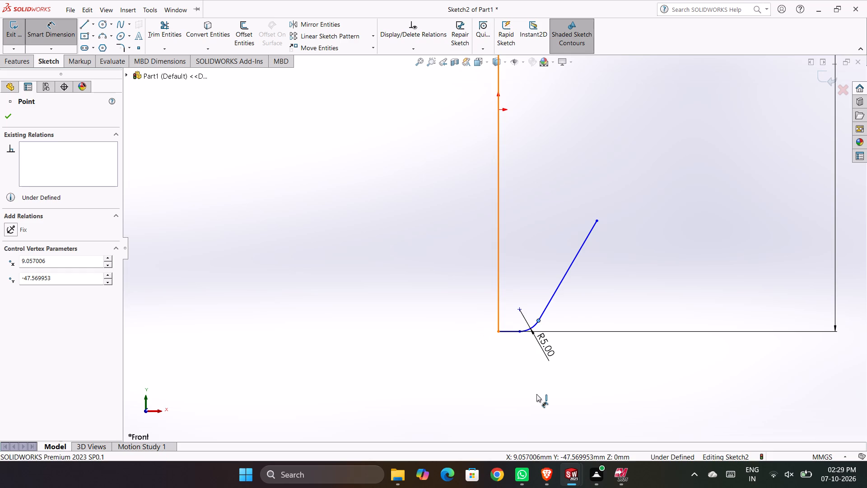
{"action": "left_click", "coordinate": [522, 395]}
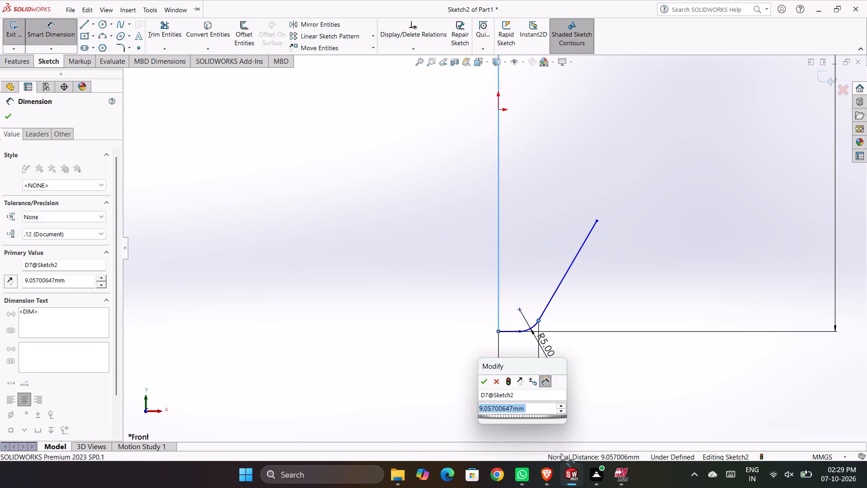
{"action": "type", "text": "10.8/2"}
{"action": "key", "text": "Return"}
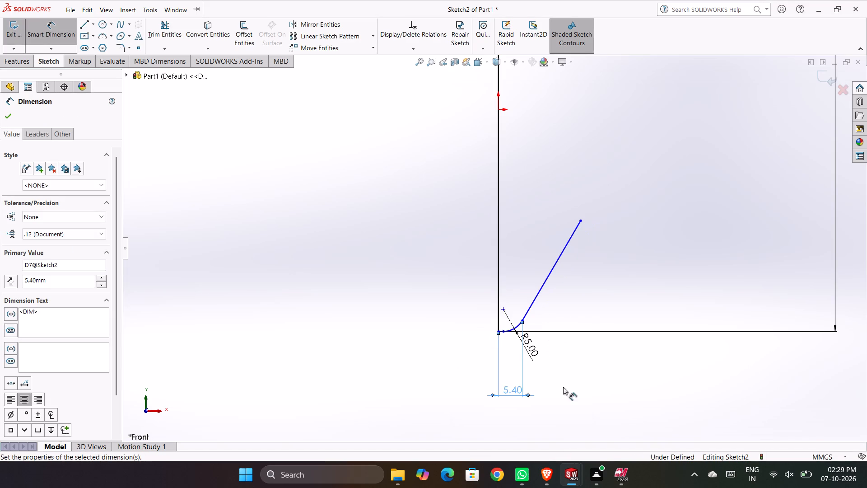
{"action": "left_click", "coordinate": [608, 367]}
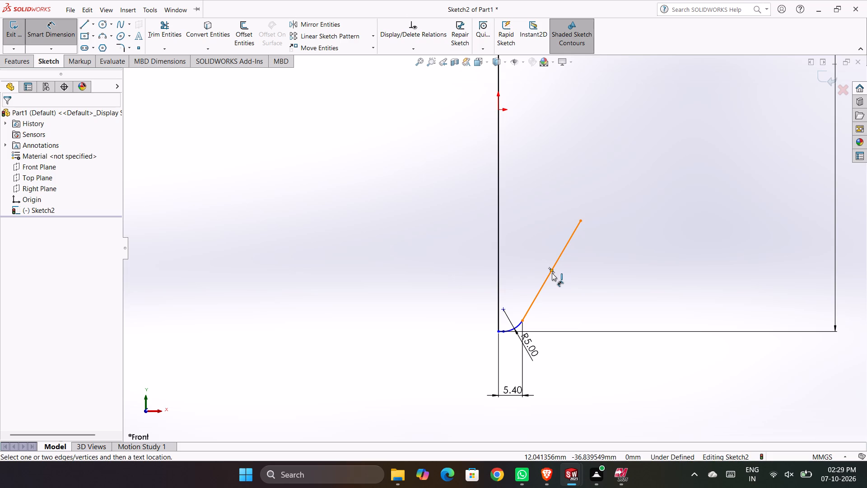
Dimension the horizontal distance from the vertical axis to the lower sloping line's upper endpoint as 35.4/2, giving 17.7 mm.
{"action": "left_click", "coordinate": [582, 221]}
{"action": "left_click", "coordinate": [499, 219]}
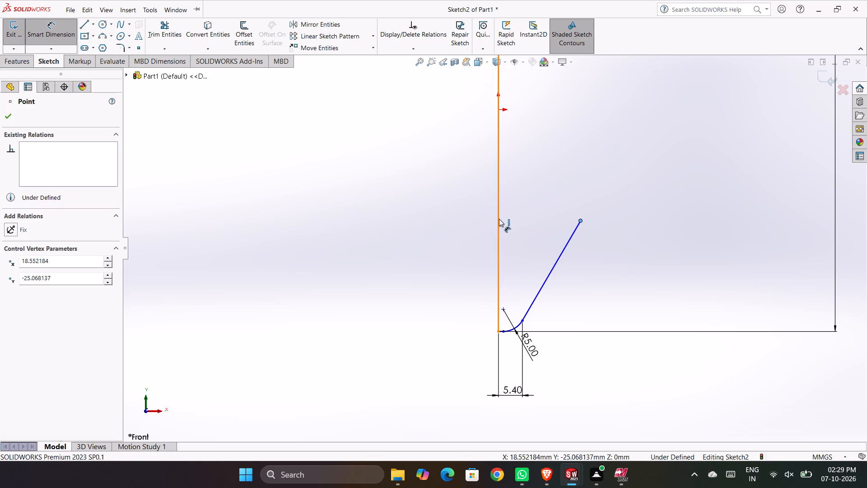
{"action": "left_click", "coordinate": [518, 427]}
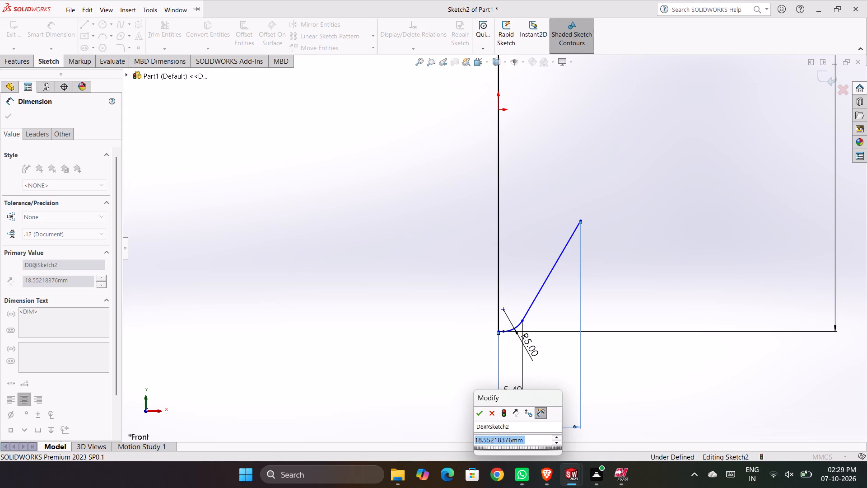
{"action": "type", "text": "35"}
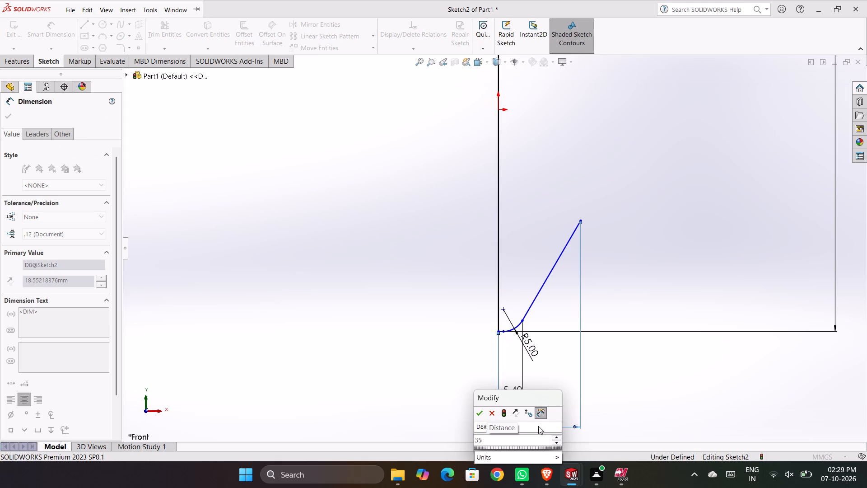
{"action": "type", "text": ".4/2"}
{"action": "key", "text": "Return"}
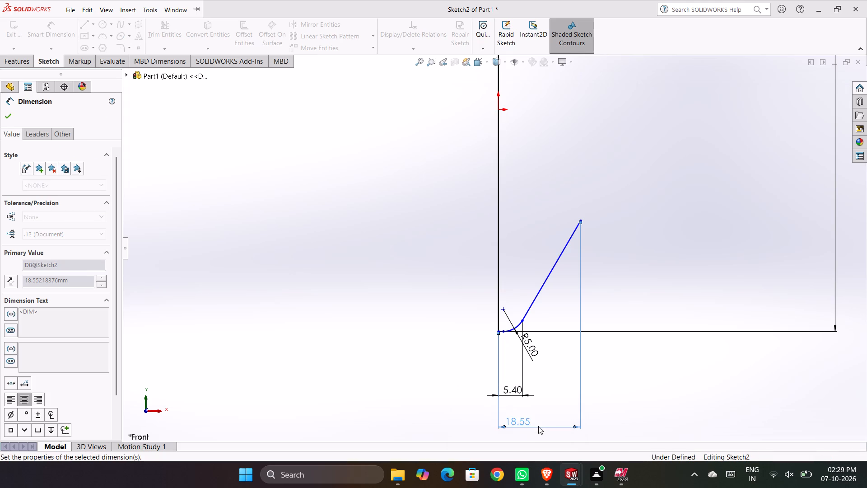
{"action": "left_click", "coordinate": [719, 364]}
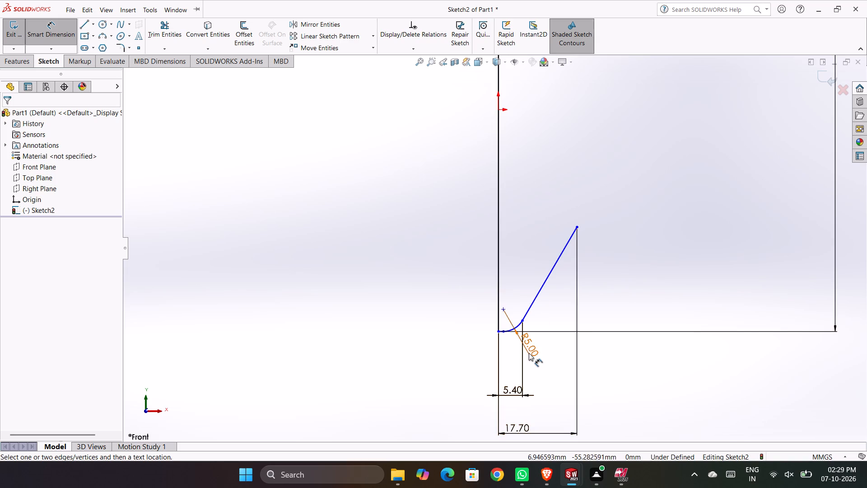
Reposition the bottom fillet's R5 radius dimension slightly outward, below the lower sloping line.
{"action": "left_click_drag", "start_coordinate": [532, 349], "coordinate": [510, 335]}
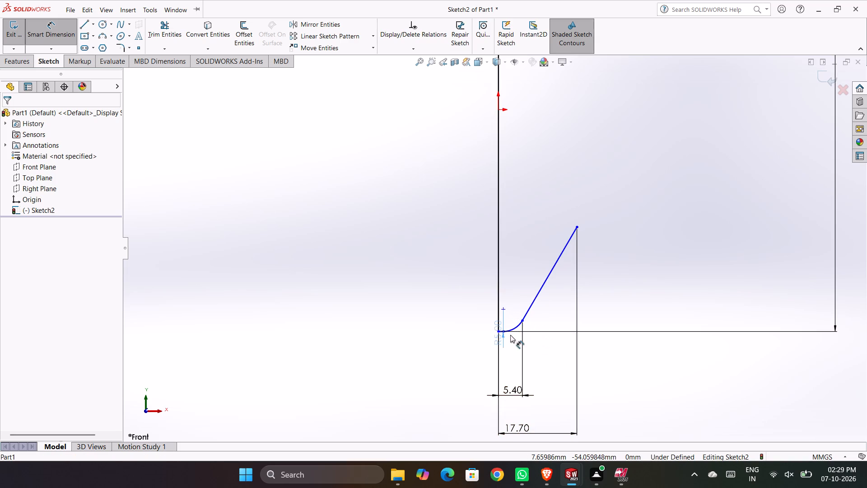
{"action": "left_click_drag", "start_coordinate": [510, 335], "coordinate": [544, 355]}
{"action": "left_click", "coordinate": [604, 388]}
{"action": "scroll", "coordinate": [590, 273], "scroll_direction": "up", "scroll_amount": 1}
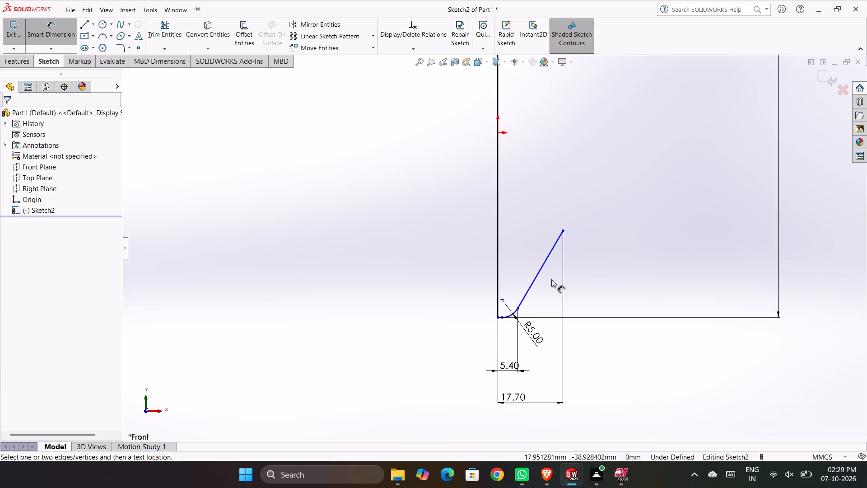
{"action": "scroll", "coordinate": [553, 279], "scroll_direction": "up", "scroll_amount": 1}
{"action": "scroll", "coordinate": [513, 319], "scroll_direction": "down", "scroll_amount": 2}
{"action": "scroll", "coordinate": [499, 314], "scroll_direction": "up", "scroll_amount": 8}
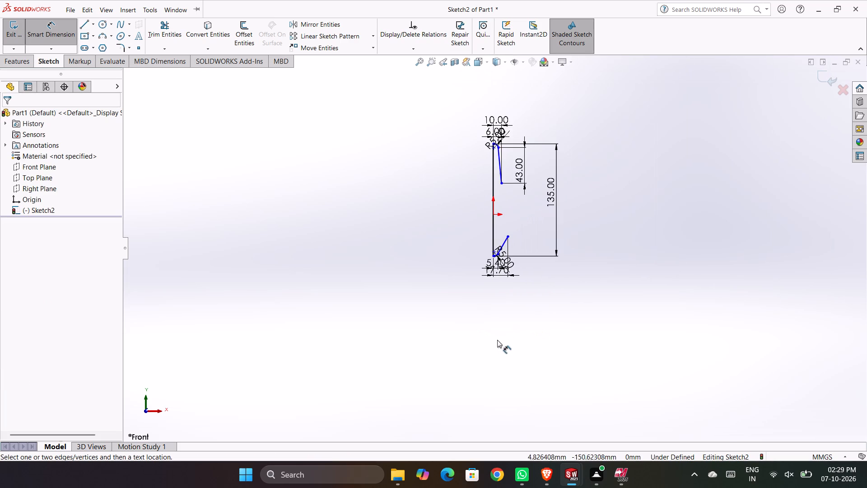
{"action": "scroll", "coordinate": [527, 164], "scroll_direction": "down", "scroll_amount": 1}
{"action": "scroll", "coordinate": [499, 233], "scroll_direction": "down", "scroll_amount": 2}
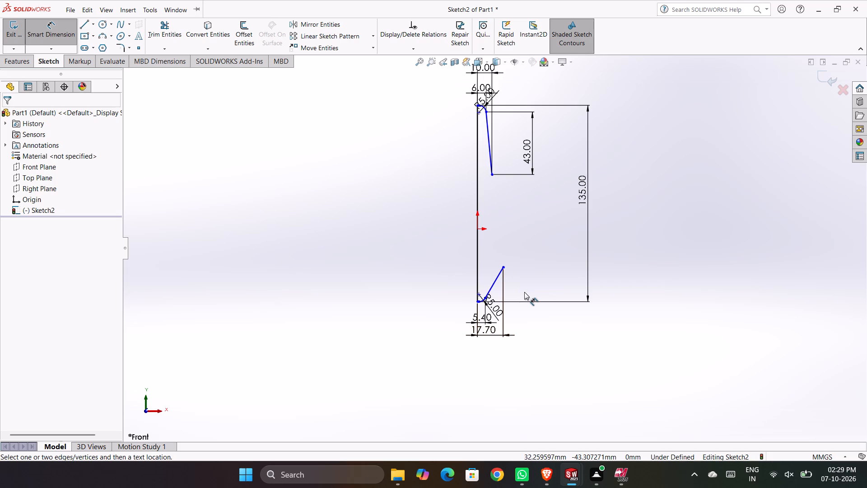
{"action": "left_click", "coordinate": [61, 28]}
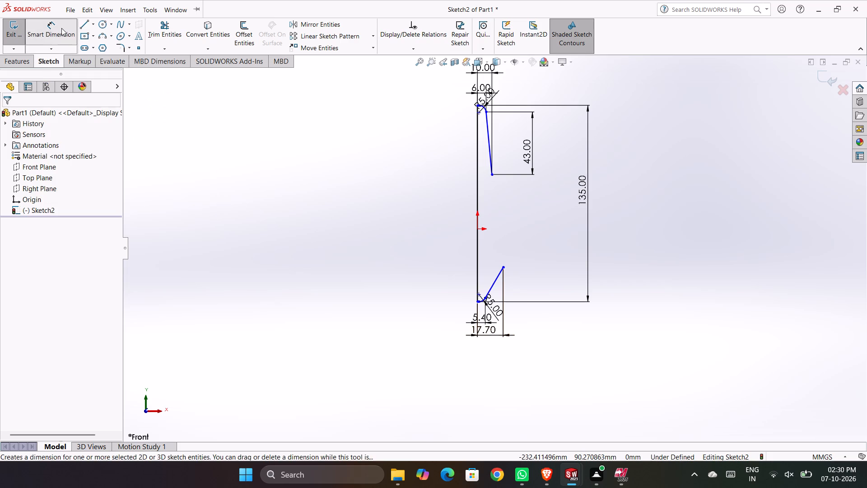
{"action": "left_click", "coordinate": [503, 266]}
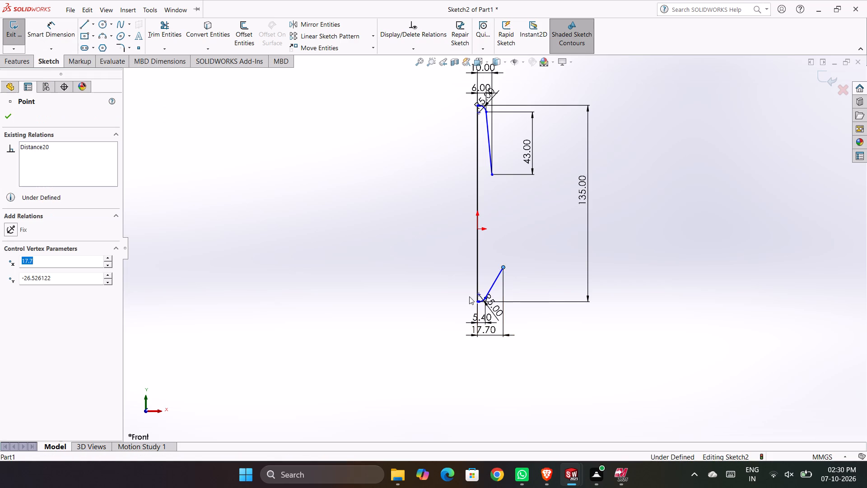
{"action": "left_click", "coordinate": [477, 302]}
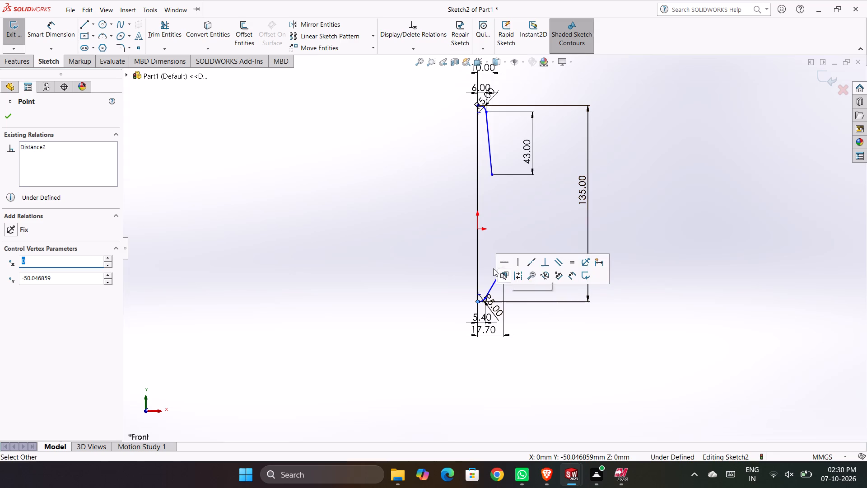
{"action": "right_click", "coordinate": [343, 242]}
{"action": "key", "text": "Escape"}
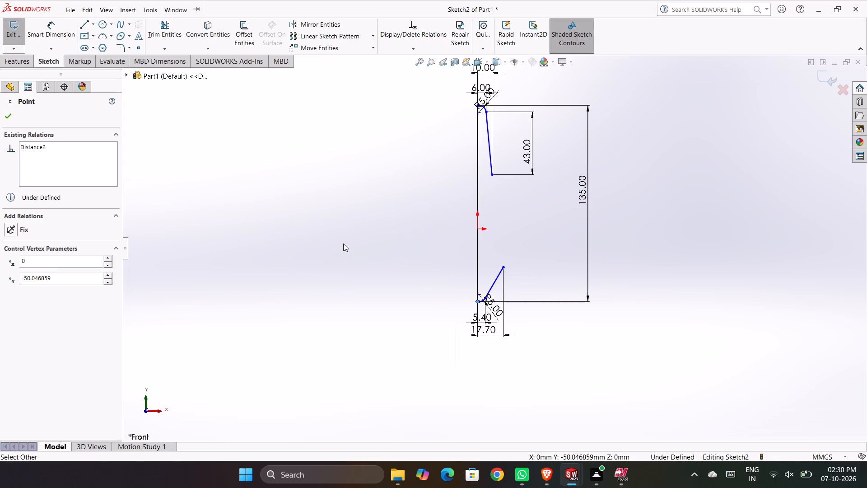
Dimension the vertical distance from the axis's bottom endpoint to the lower sloping line's upper endpoint as 25 mm.
{"action": "right_click_drag", "start_coordinate": [341, 245], "coordinate": [366, 213]}
{"action": "scroll", "coordinate": [477, 298], "scroll_direction": "down", "scroll_amount": 5}
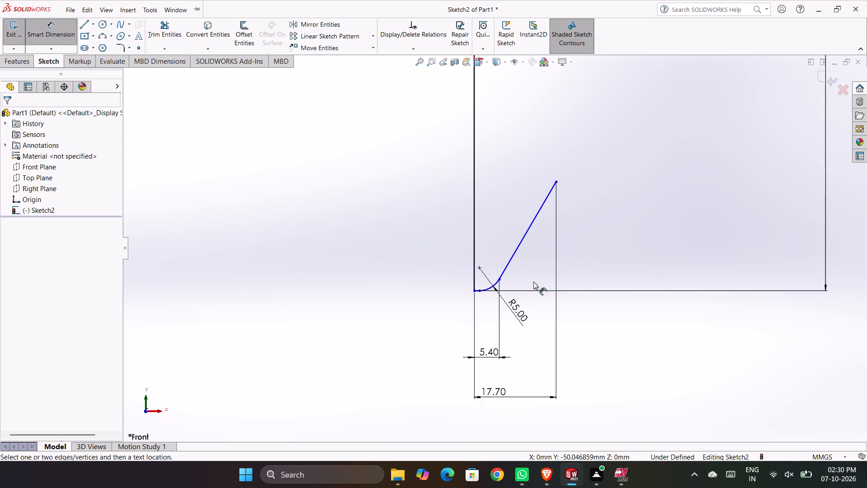
{"action": "scroll", "coordinate": [533, 282], "scroll_direction": "down", "scroll_amount": 1}
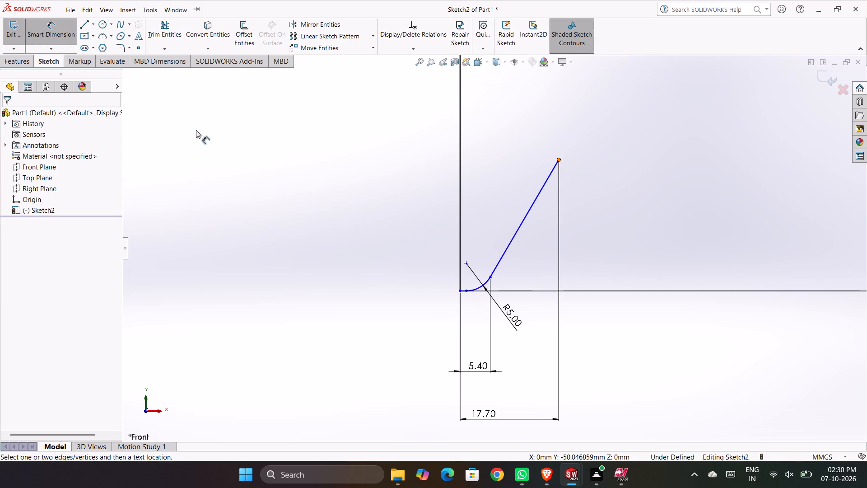
{"action": "left_click", "coordinate": [560, 160]}
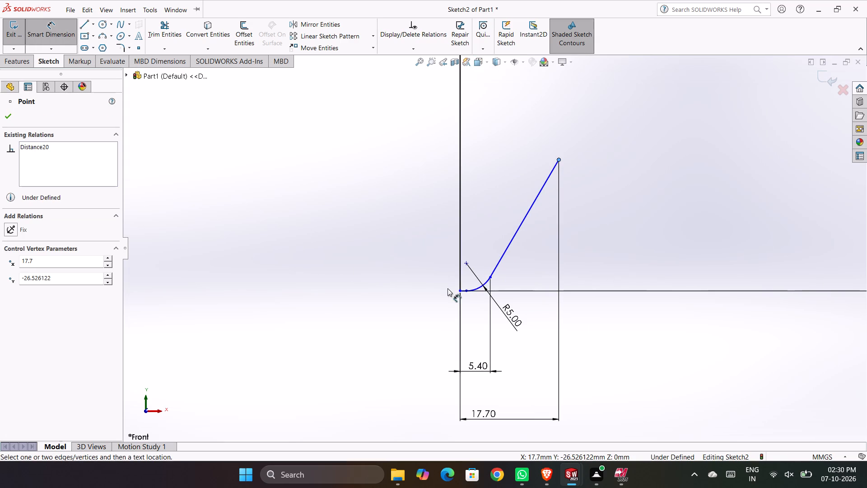
{"action": "left_click", "coordinate": [460, 291]}
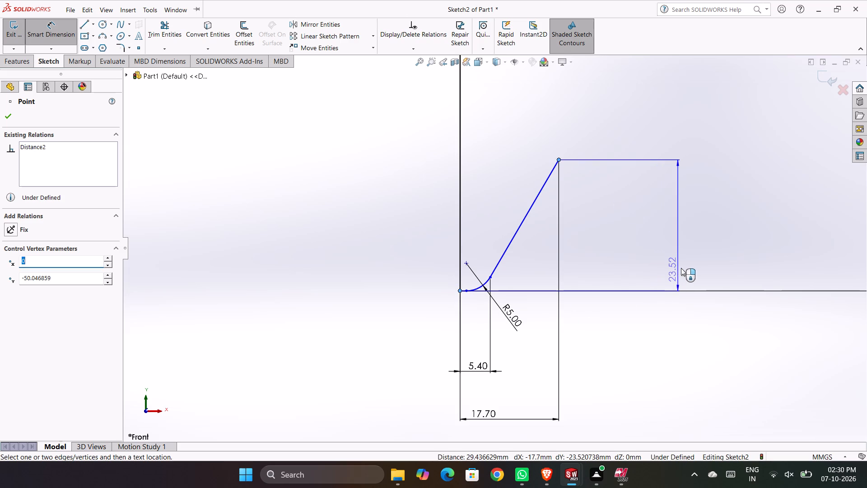
{"action": "left_click", "coordinate": [693, 261]}
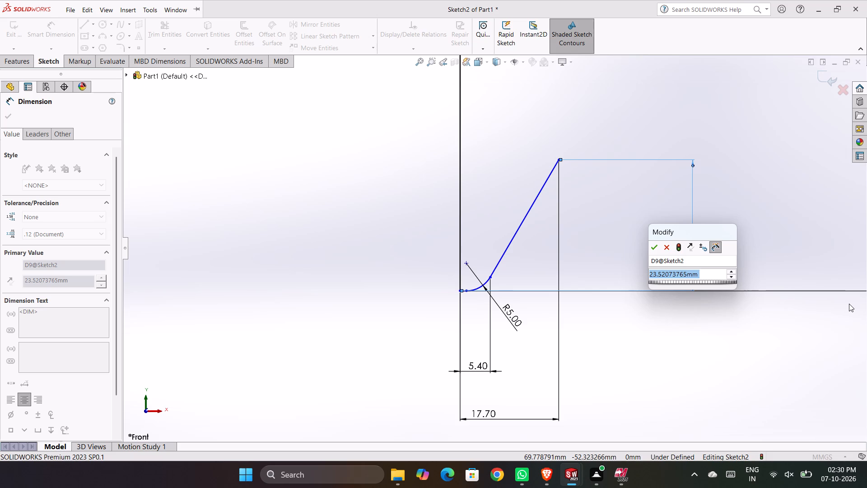
{"action": "type", "text": "25"}
{"action": "key", "text": "Return"}
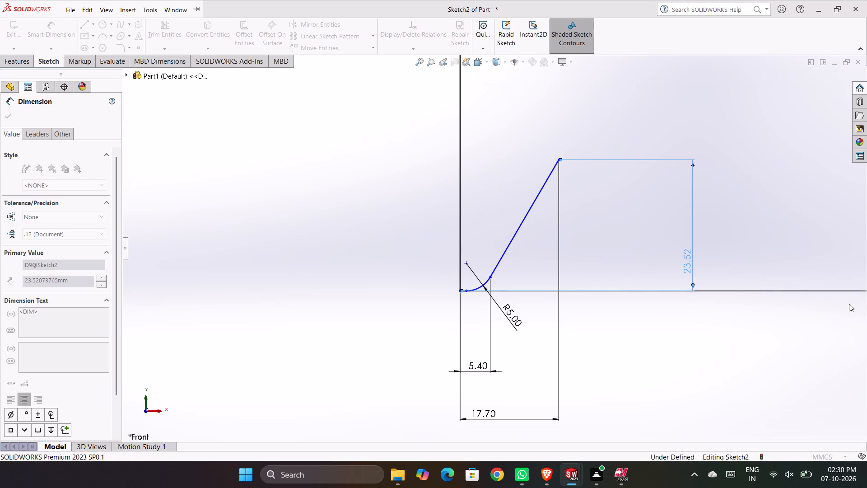
{"action": "left_click", "coordinate": [756, 389]}
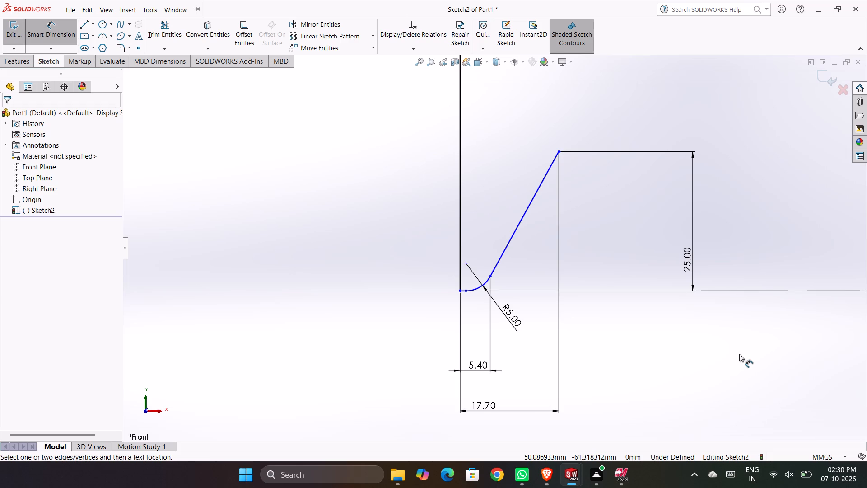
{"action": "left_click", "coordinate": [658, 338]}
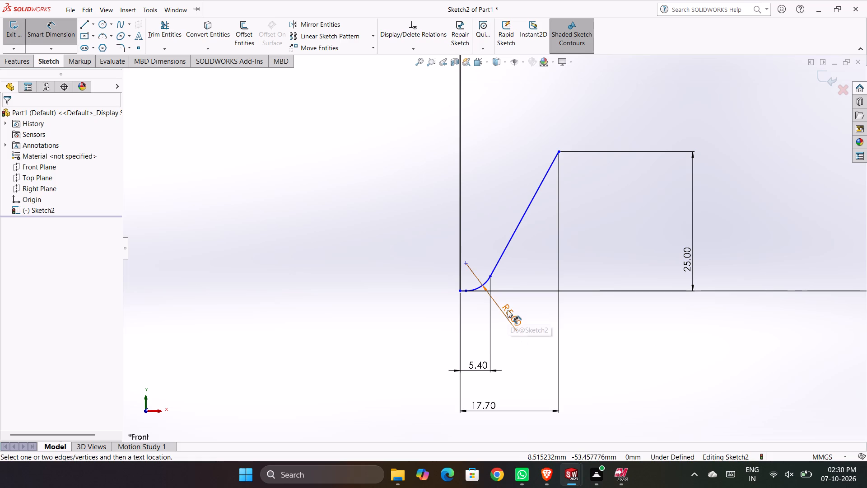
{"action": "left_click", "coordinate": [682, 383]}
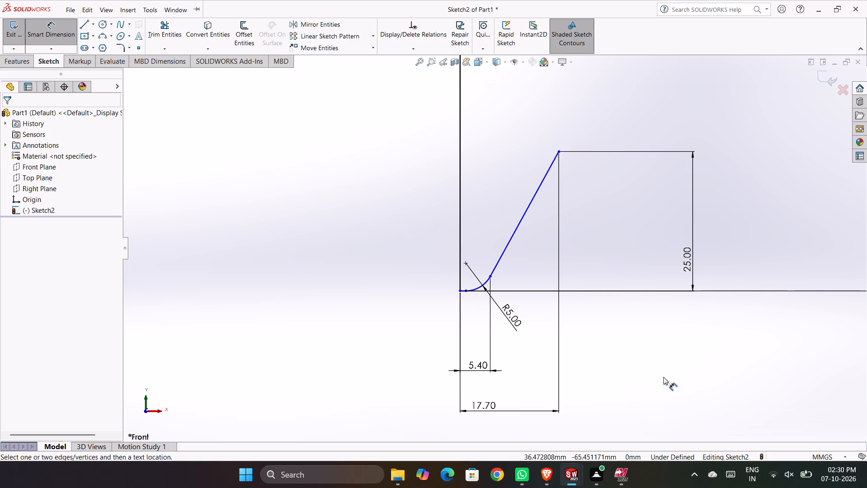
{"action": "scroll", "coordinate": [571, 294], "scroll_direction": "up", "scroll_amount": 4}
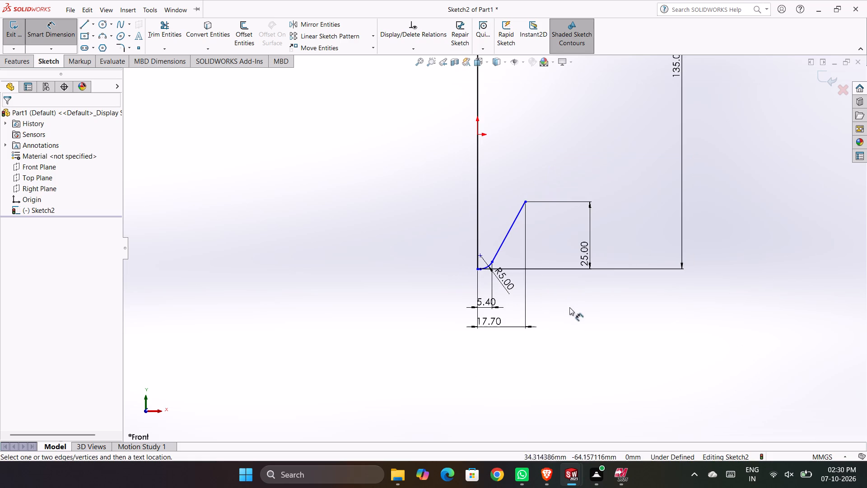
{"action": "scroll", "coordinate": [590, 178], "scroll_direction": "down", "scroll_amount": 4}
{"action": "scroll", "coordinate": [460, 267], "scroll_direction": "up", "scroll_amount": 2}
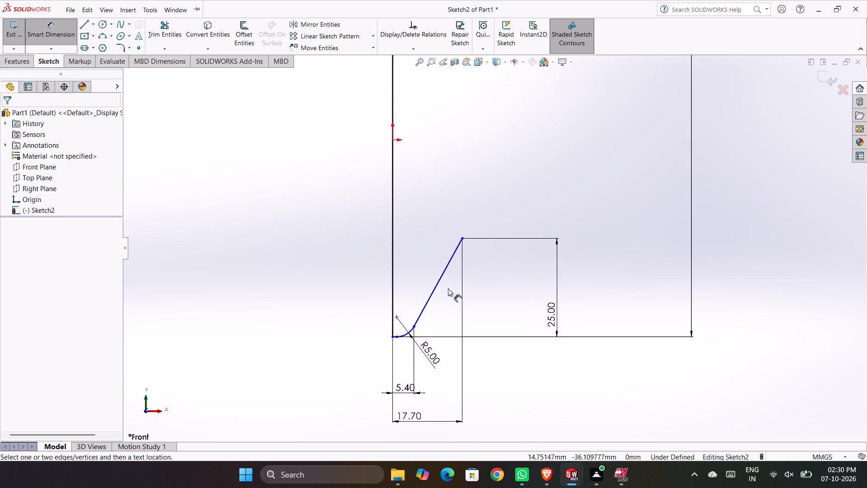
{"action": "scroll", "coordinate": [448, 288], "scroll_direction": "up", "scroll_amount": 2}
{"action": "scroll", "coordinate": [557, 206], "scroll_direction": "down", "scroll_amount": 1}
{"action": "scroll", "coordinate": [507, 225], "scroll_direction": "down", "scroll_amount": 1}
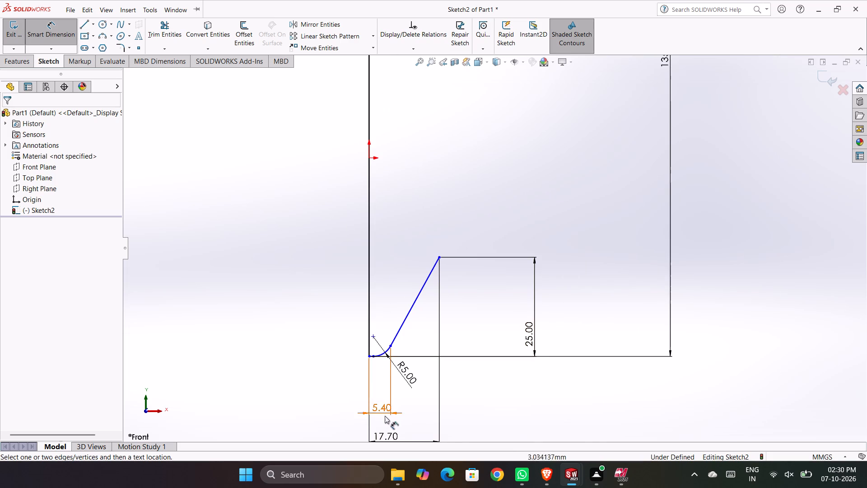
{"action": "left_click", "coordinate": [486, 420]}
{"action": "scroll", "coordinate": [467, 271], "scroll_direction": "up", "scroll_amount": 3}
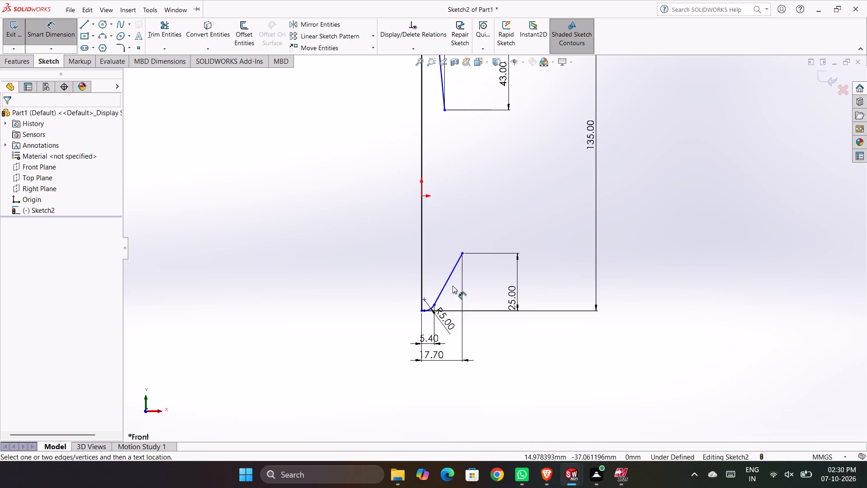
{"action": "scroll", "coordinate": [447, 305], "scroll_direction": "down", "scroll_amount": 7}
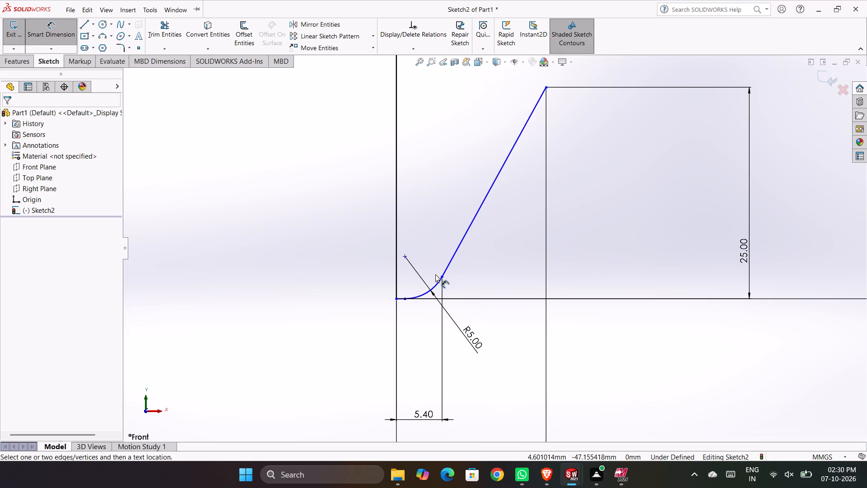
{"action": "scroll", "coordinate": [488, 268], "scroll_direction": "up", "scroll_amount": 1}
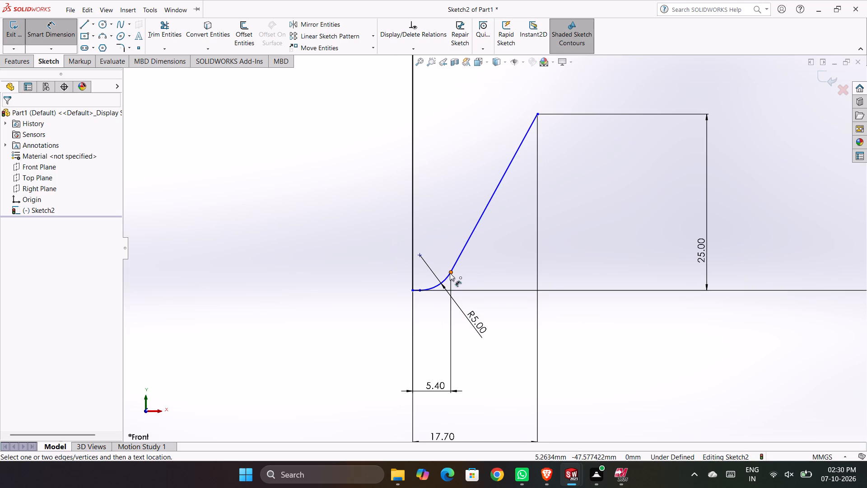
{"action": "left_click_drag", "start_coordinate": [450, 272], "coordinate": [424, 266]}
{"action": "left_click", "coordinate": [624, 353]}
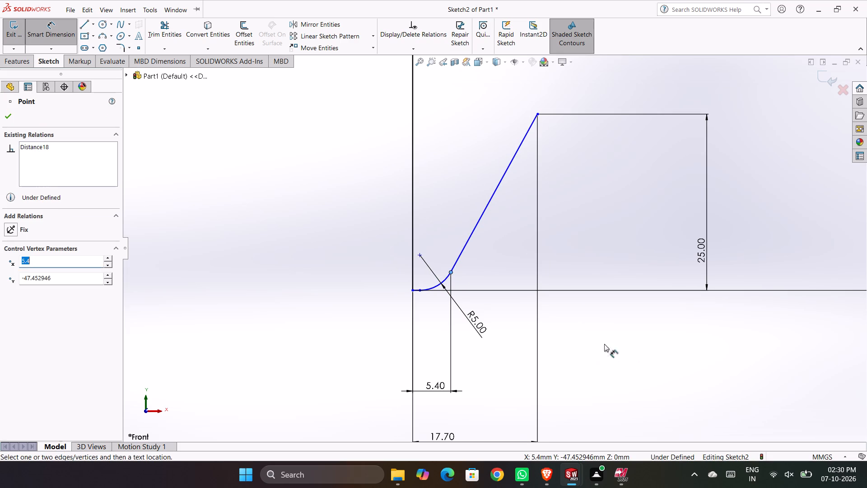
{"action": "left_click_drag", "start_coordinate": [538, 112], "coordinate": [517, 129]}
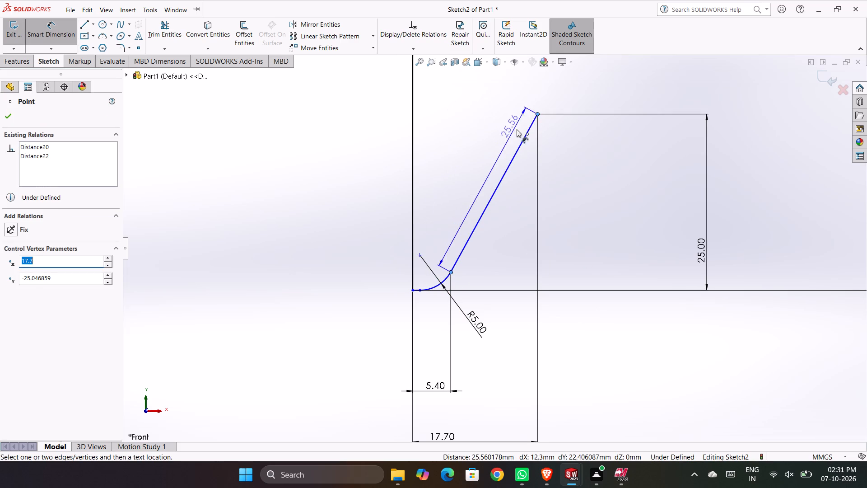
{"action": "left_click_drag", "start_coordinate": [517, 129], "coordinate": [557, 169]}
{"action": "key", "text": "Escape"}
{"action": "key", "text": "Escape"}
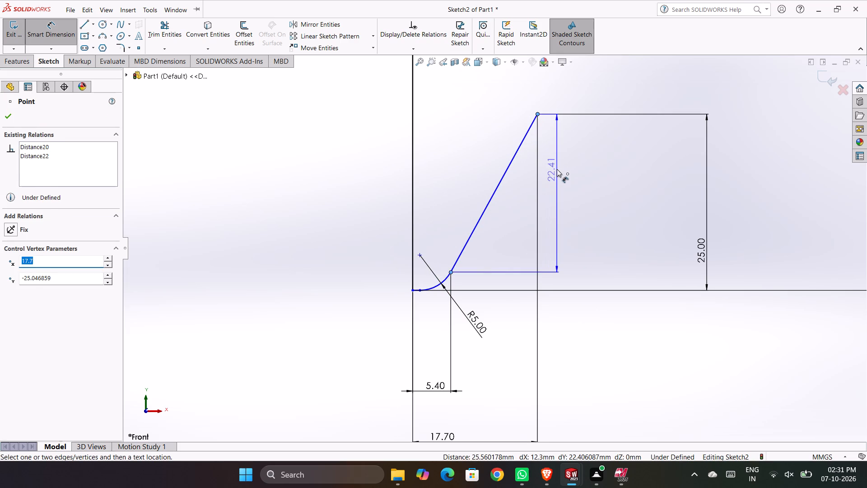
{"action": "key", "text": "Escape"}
Sketch a three-point arc bulging upward from the lower sloping line's upper endpoint, outward from the axis, with a radius of about 47 mm.
{"action": "scroll", "coordinate": [442, 236], "scroll_direction": "up", "scroll_amount": 5}
{"action": "scroll", "coordinate": [552, 160], "scroll_direction": "up", "scroll_amount": 2}
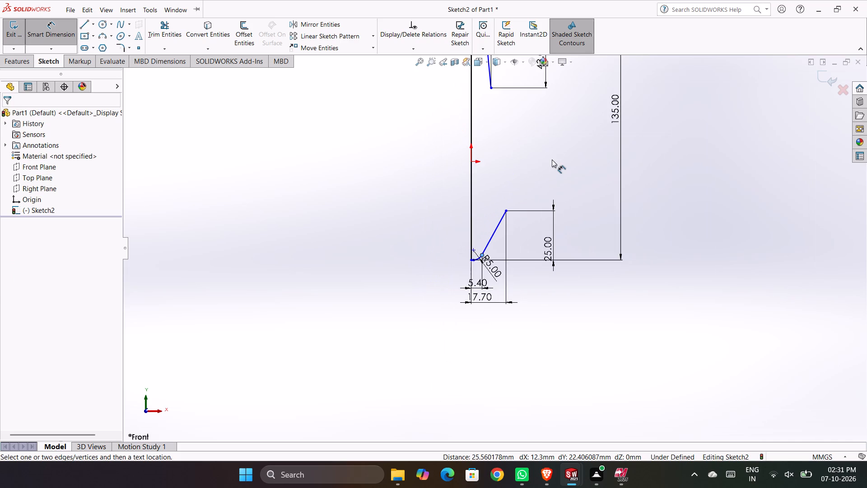
{"action": "scroll", "coordinate": [518, 149], "scroll_direction": "down", "scroll_amount": 1}
{"action": "scroll", "coordinate": [383, 186], "scroll_direction": "up", "scroll_amount": 3}
{"action": "scroll", "coordinate": [541, 197], "scroll_direction": "down", "scroll_amount": 1}
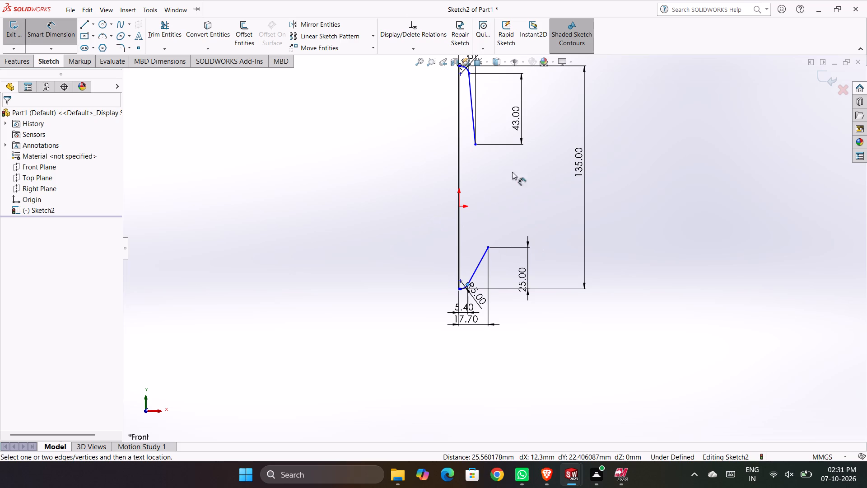
{"action": "left_click", "coordinate": [103, 39]}
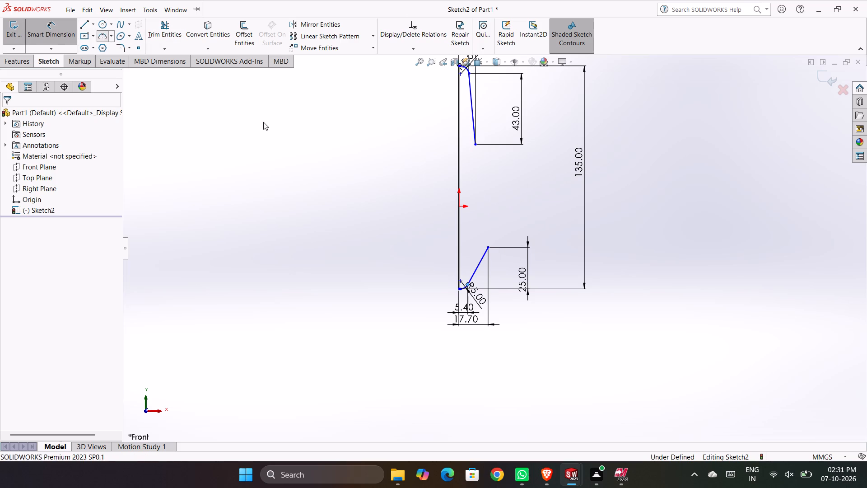
{"action": "left_click", "coordinate": [488, 247]}
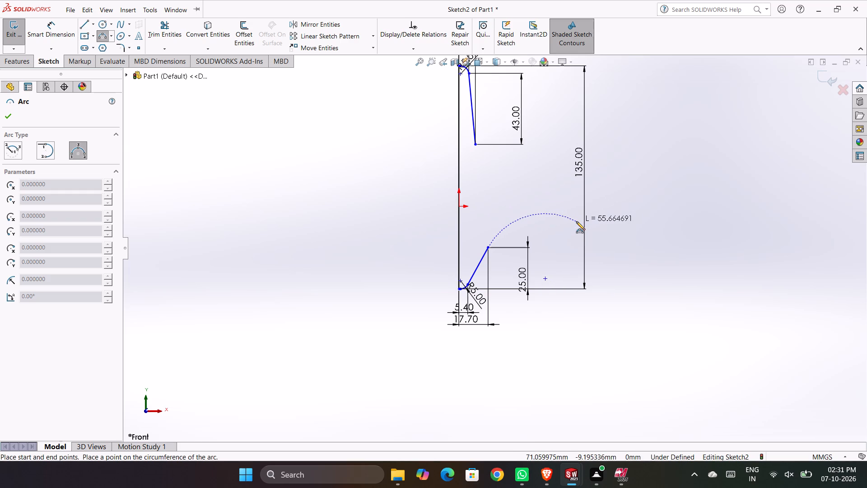
{"action": "left_click", "coordinate": [576, 221]}
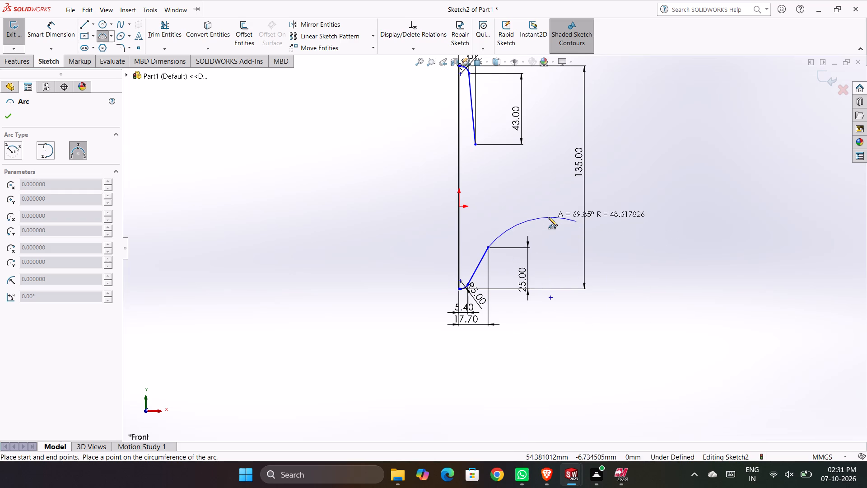
{"action": "left_click", "coordinate": [549, 217]}
{"action": "key", "text": "Escape"}
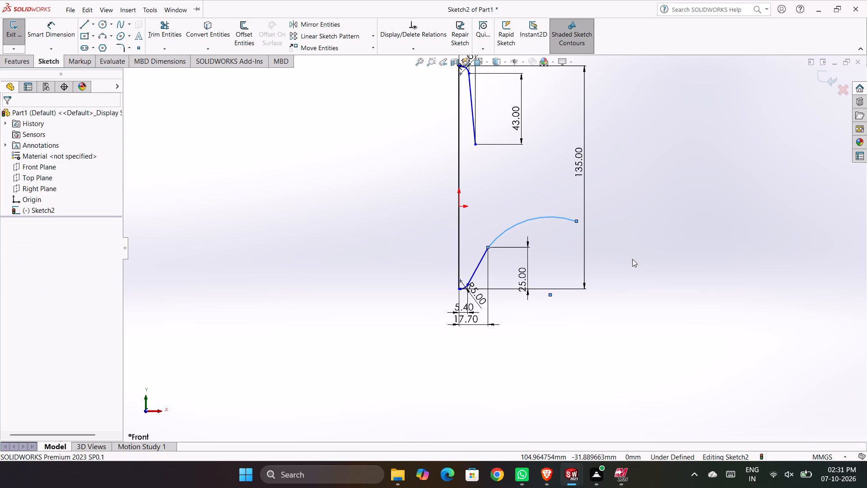
Dimension the lower arc's radius as 32 mm, placing the dimension below the arc.
{"action": "left_click", "coordinate": [41, 33]}
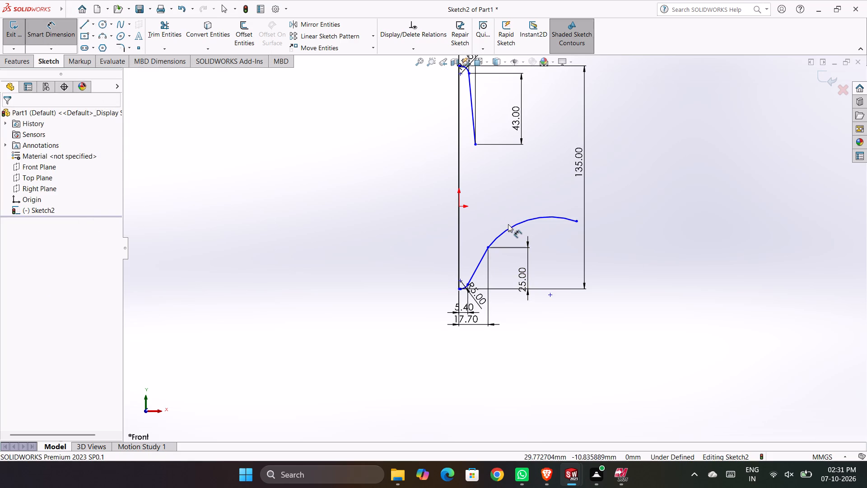
{"action": "left_click", "coordinate": [510, 226]}
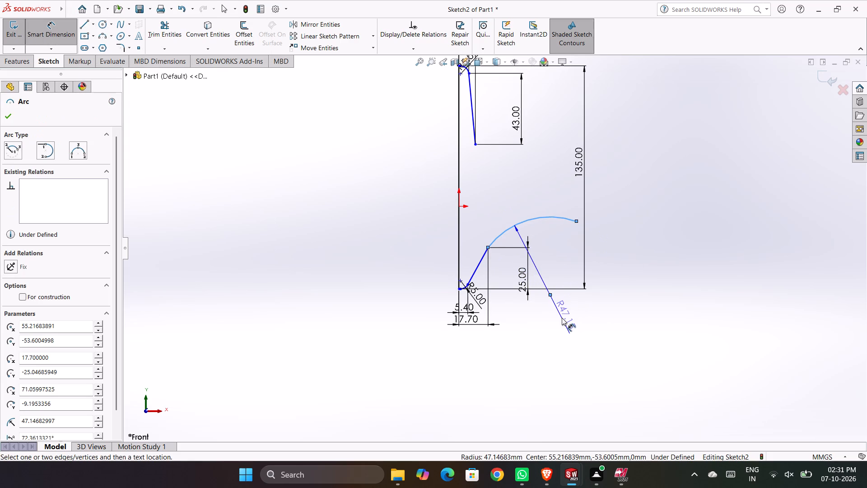
{"action": "left_click", "coordinate": [563, 318]}
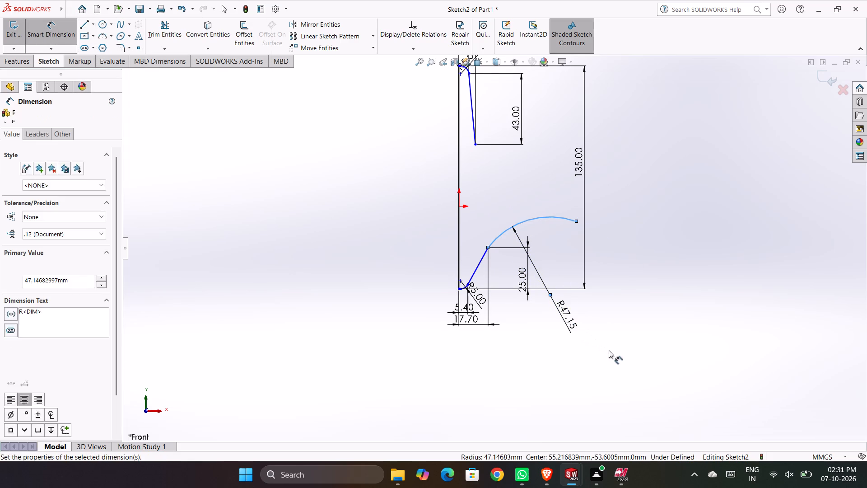
{"action": "type", "text": "32"}
{"action": "key", "text": "Return"}
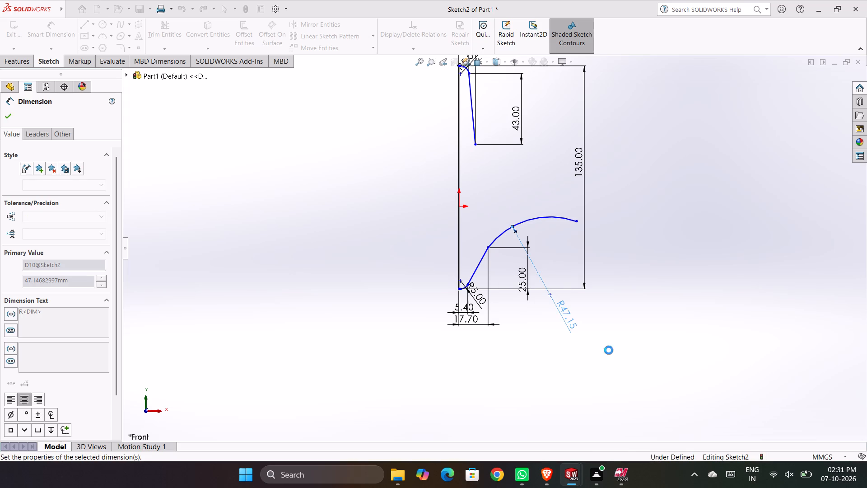
{"action": "left_click", "coordinate": [641, 273]}
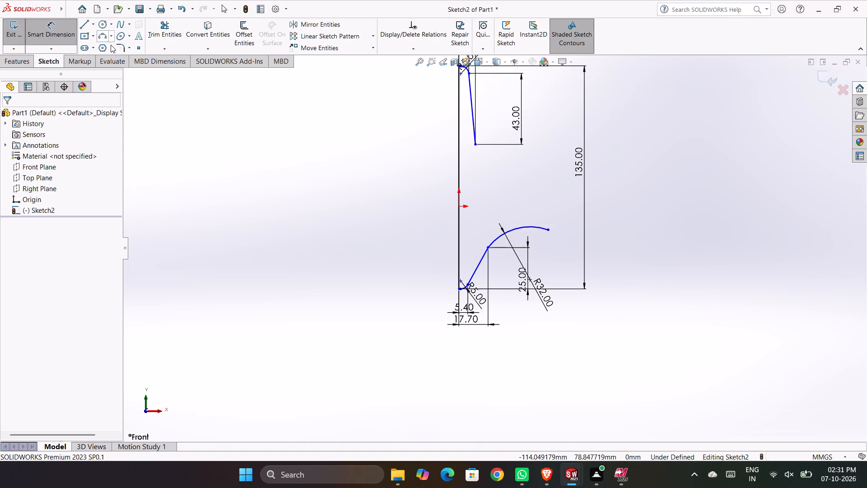
Sketch a three-point arc bulging downward from the upper sloping line's lower endpoint, outward from the axis, with a radius of about 22 mm.
{"action": "left_click", "coordinate": [100, 37]}
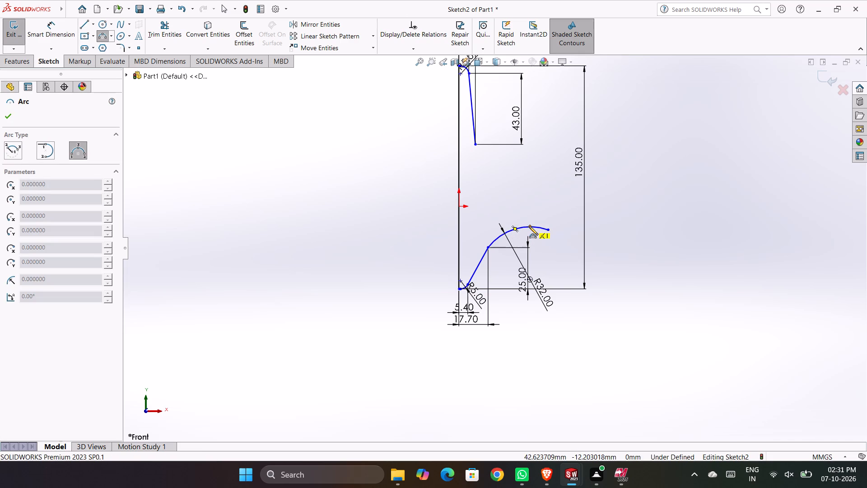
{"action": "key", "text": "Escape"}
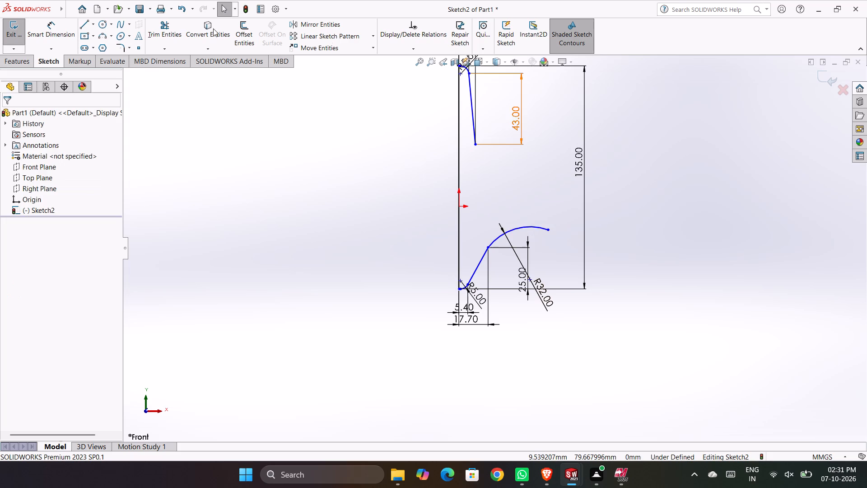
{"action": "left_click", "coordinate": [105, 36]}
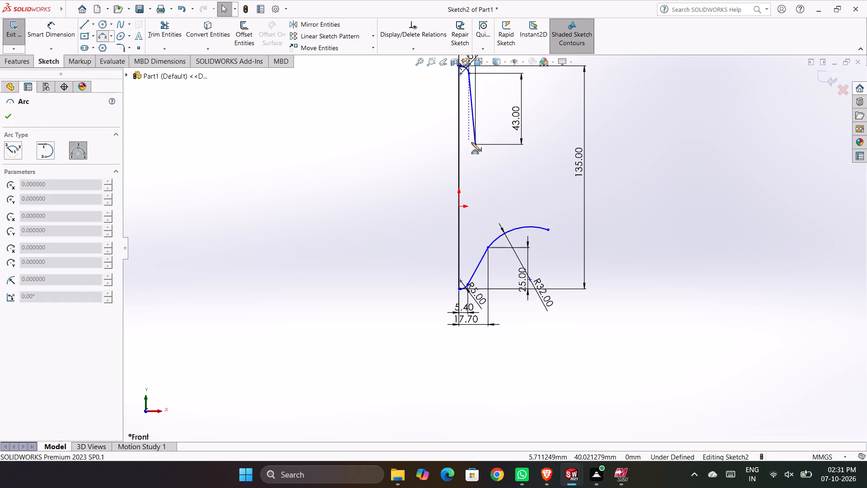
{"action": "left_click", "coordinate": [475, 146]}
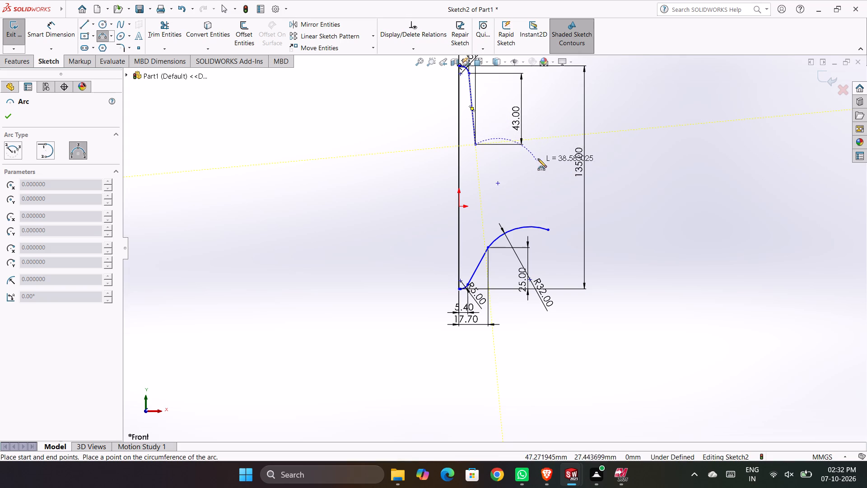
{"action": "left_click", "coordinate": [540, 117]}
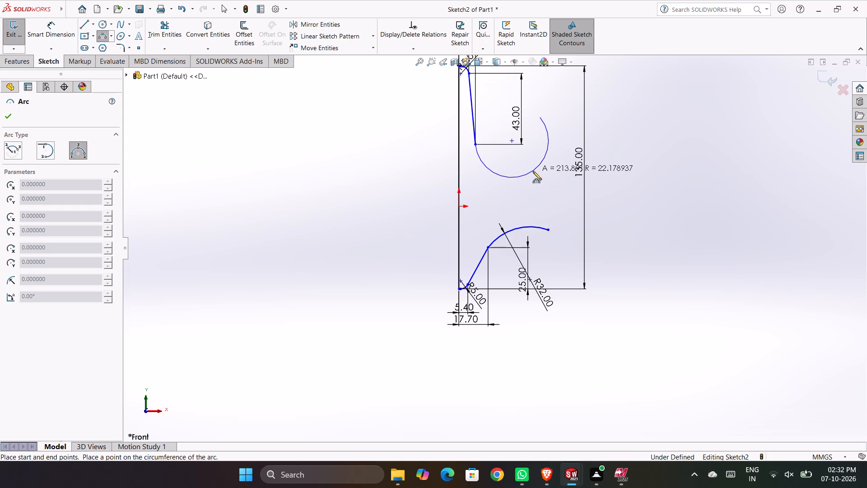
{"action": "left_click", "coordinate": [533, 173]}
{"action": "key", "text": "Escape"}
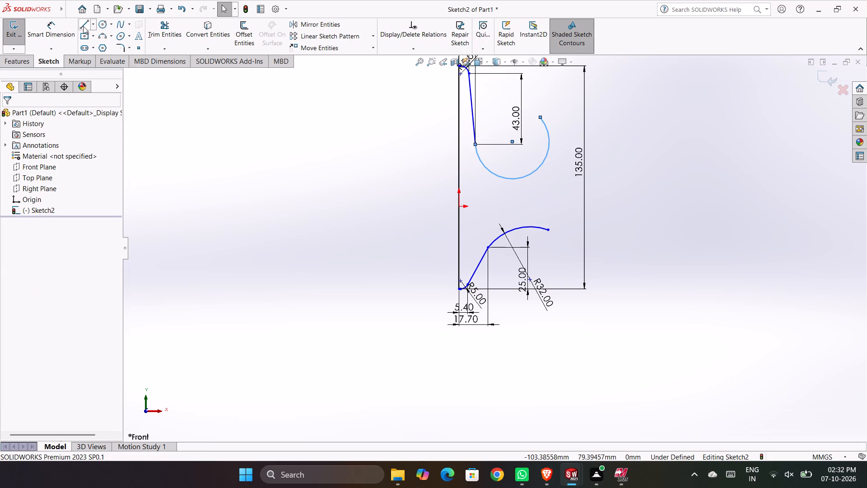
Dimension the upper arc's radius as 32 mm, placing the dimension inside the arc.
{"action": "left_click", "coordinate": [47, 25]}
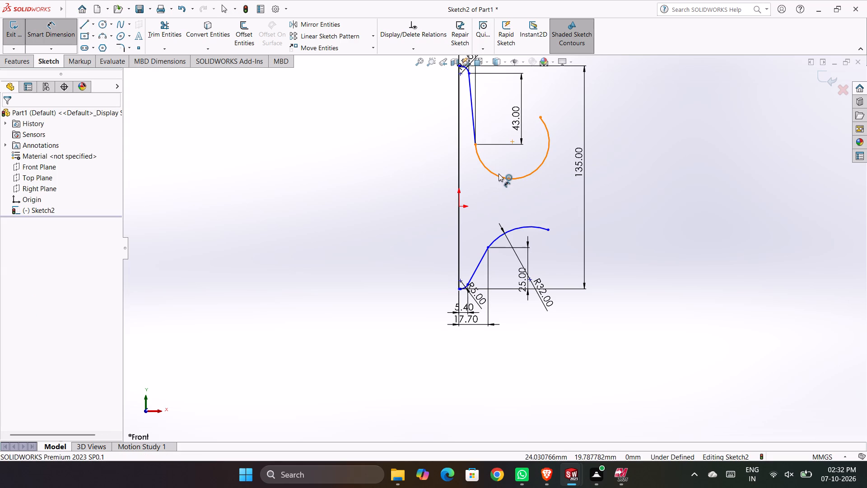
{"action": "left_click", "coordinate": [499, 174]}
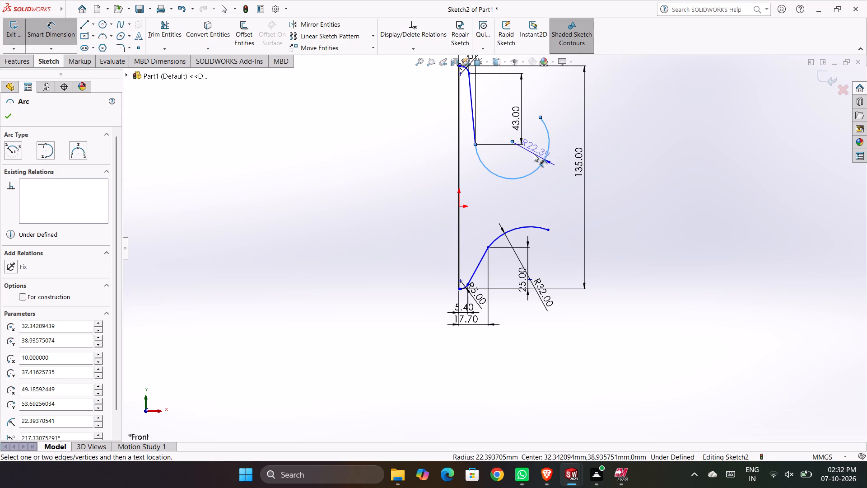
{"action": "left_click", "coordinate": [527, 158]}
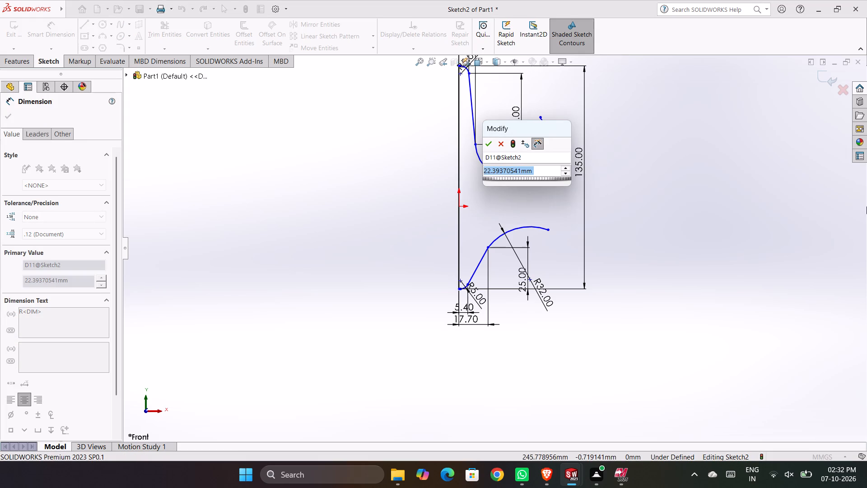
{"action": "type", "text": "35"}
{"action": "key", "text": "BackSpace"}
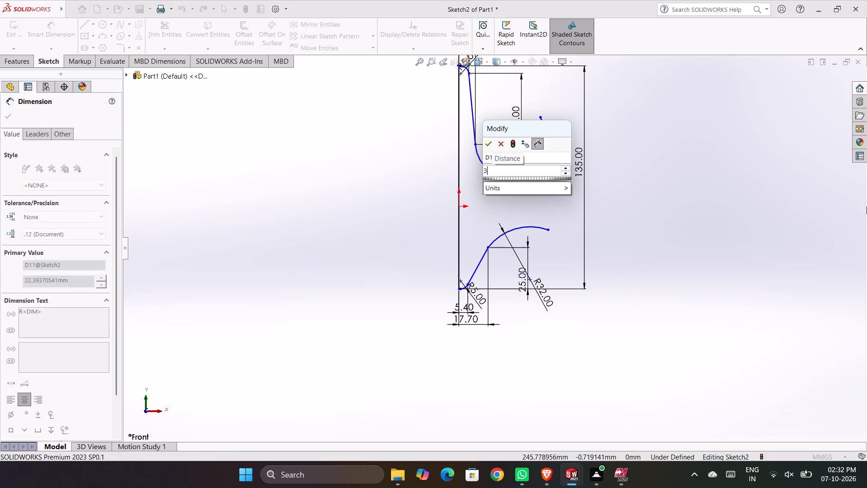
{"action": "key", "text": "2"}
{"action": "key", "text": "Return"}
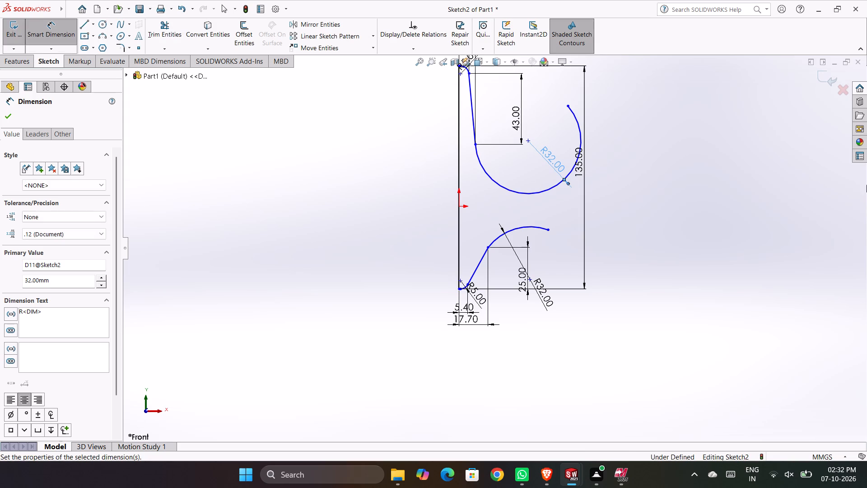
{"action": "left_click", "coordinate": [723, 240]}
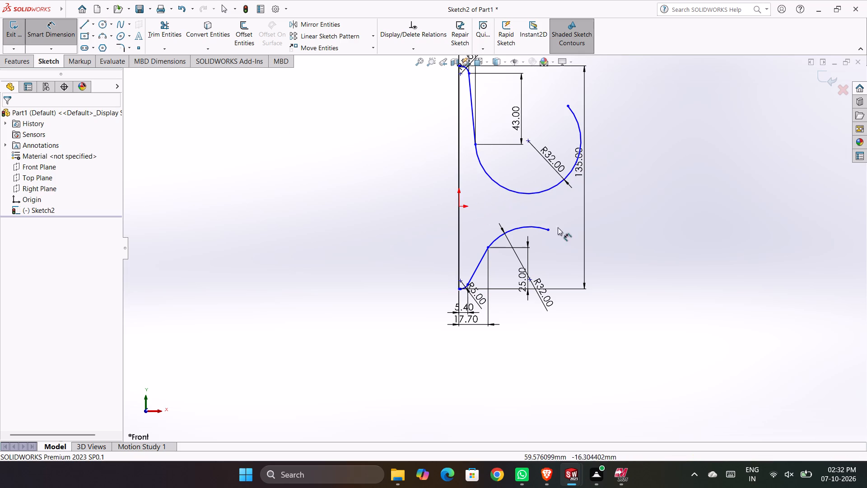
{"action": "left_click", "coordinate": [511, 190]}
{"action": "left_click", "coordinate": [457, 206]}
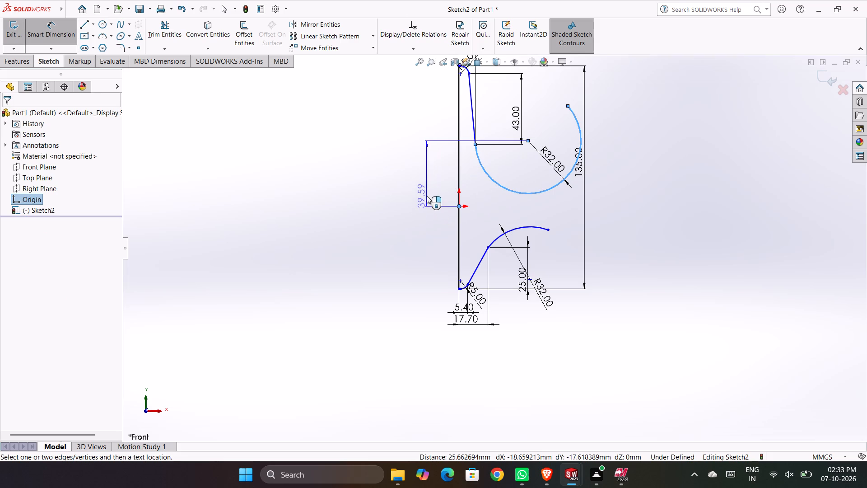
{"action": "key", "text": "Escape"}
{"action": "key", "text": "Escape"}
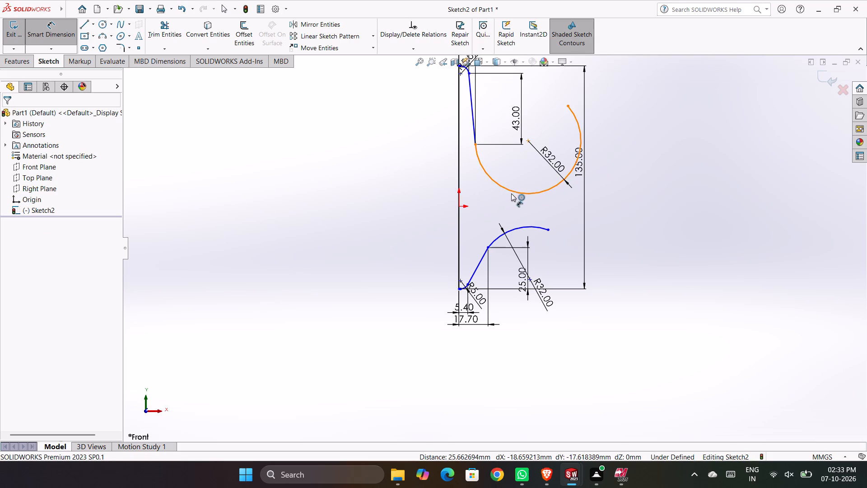
Place a sketch point at the lowest spot of the upper arc, vertically aligned with the arc's centre.
{"action": "left_click", "coordinate": [135, 47]}
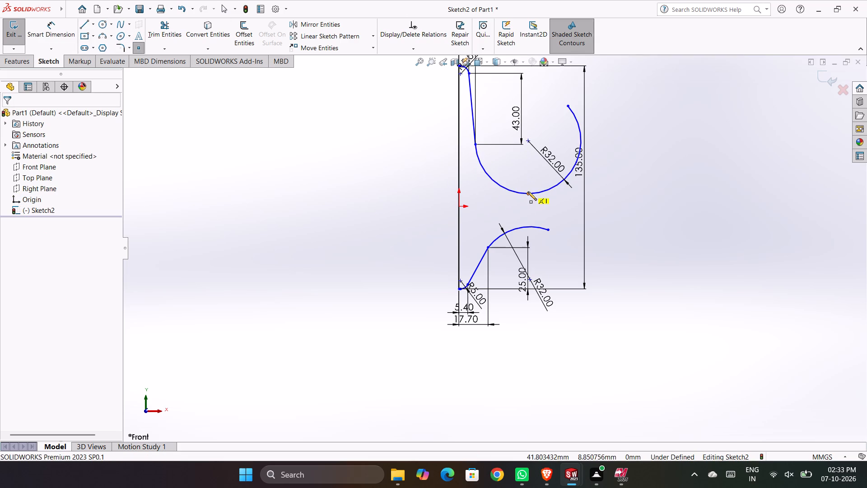
{"action": "left_click", "coordinate": [527, 194]}
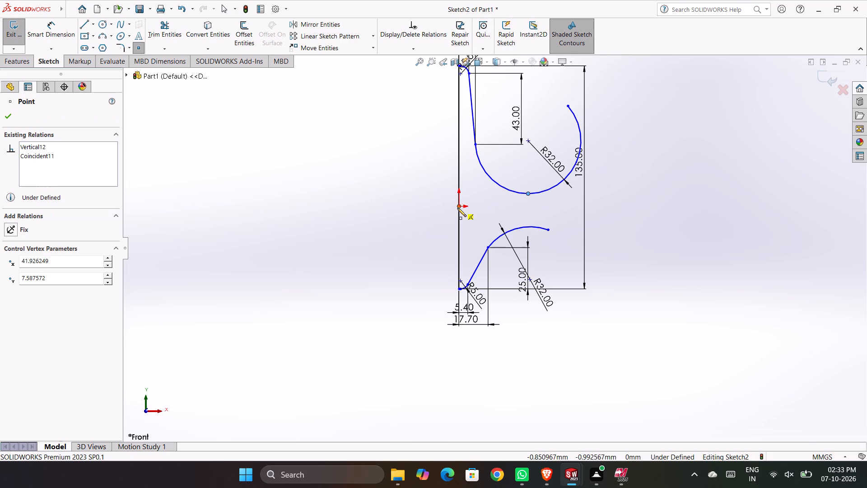
{"action": "key", "text": "Escape"}
Dimension the vertical distance between the origin and the sketch point on the upper arc as 5 mm, placing it on the far side of the axis.
{"action": "left_click", "coordinate": [60, 29]}
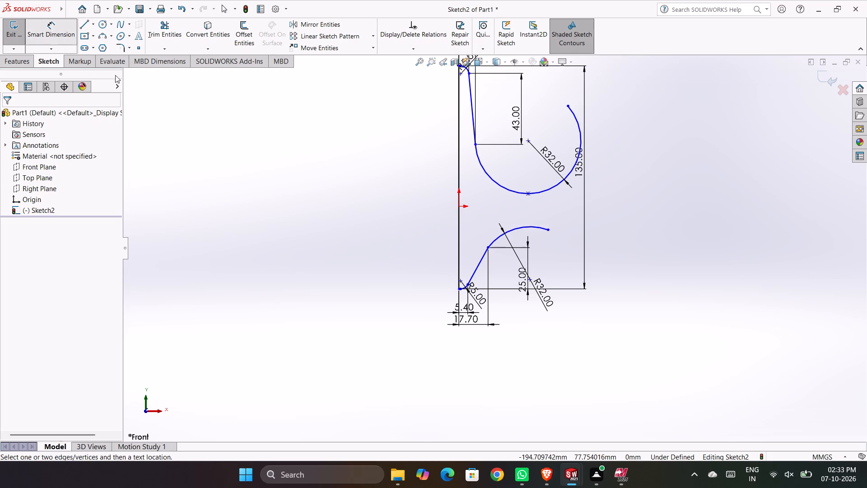
{"action": "left_click", "coordinate": [529, 192]}
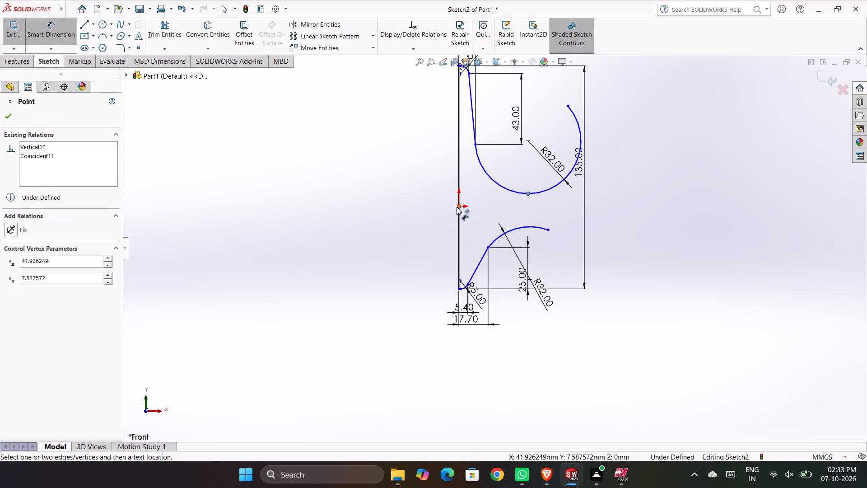
{"action": "left_click", "coordinate": [457, 206]}
{"action": "left_click", "coordinate": [391, 199]}
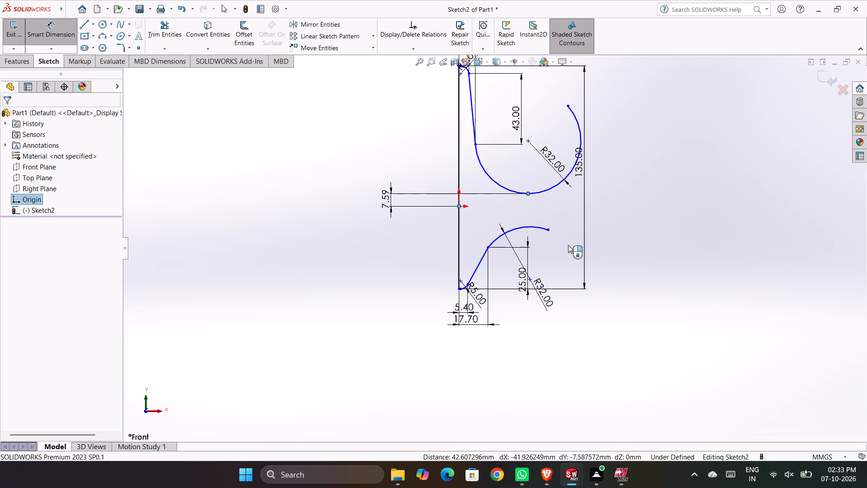
{"action": "key", "text": "5"}
{"action": "key", "text": "Return"}
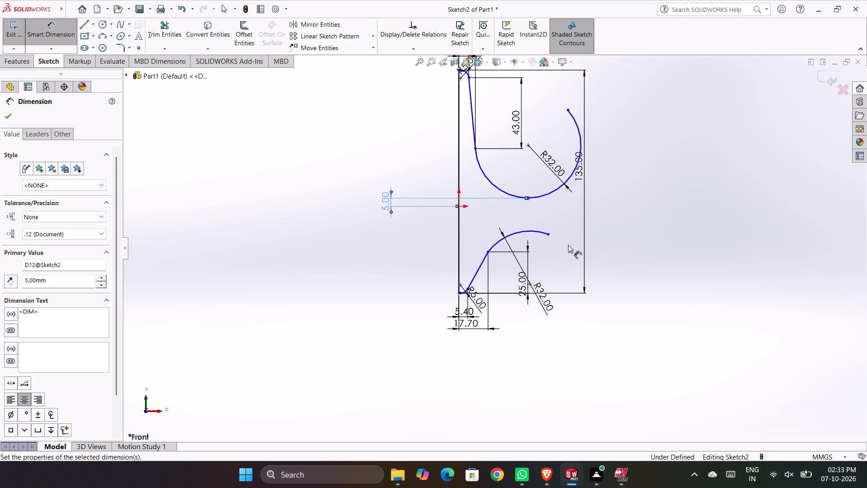
{"action": "left_click", "coordinate": [657, 202]}
{"action": "scroll", "coordinate": [569, 225], "scroll_direction": "up", "scroll_amount": 2}
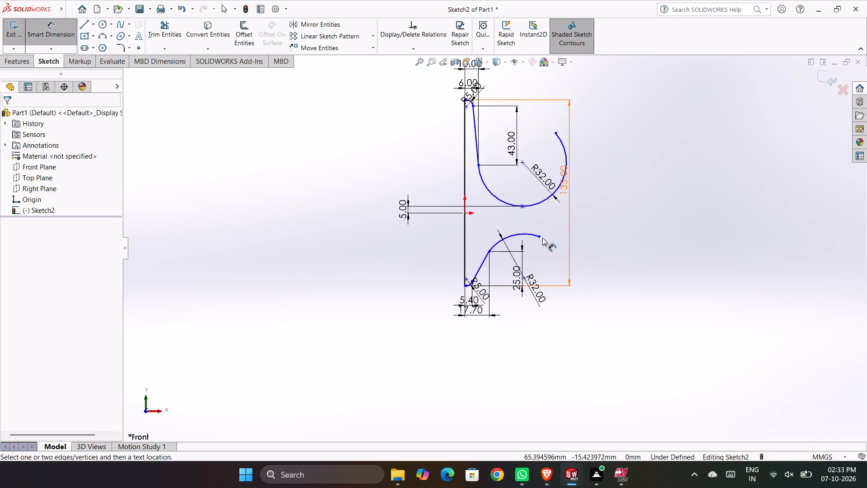
{"action": "scroll", "coordinate": [527, 186], "scroll_direction": "down", "scroll_amount": 3}
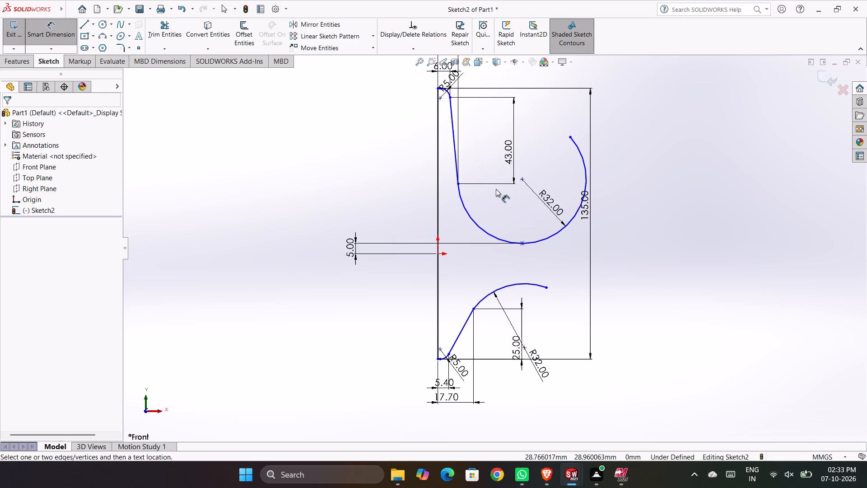
{"action": "left_click", "coordinate": [653, 296]}
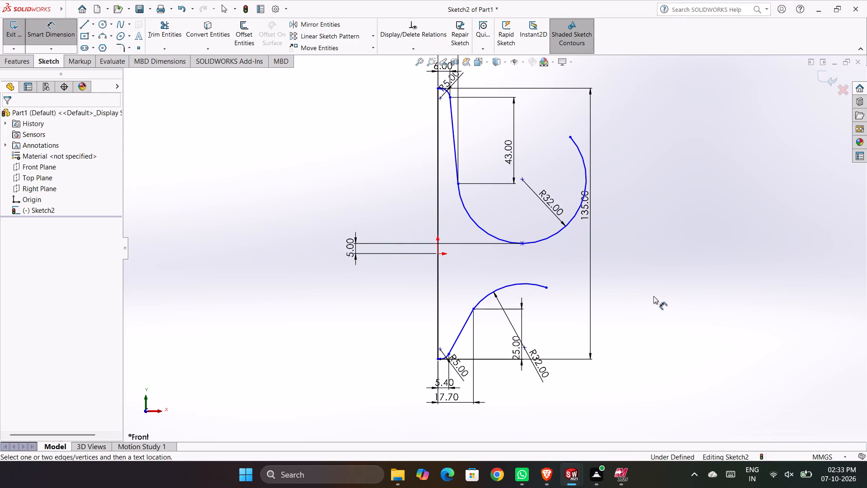
{"action": "key", "text": "Escape"}
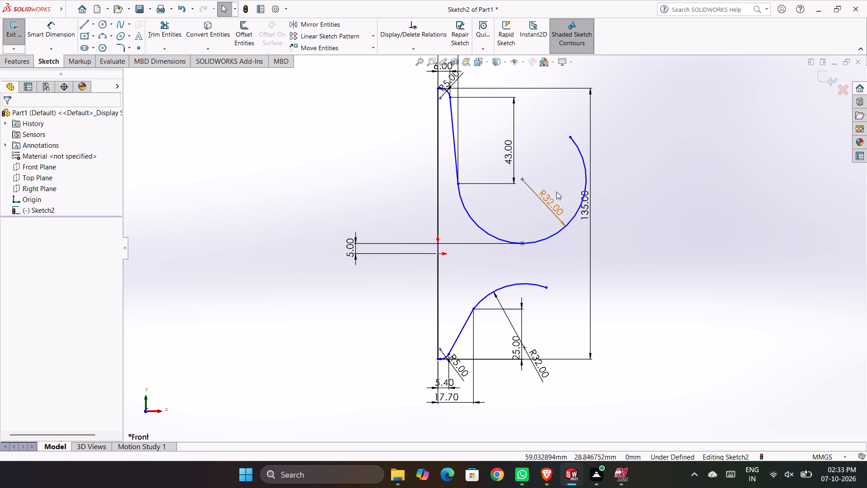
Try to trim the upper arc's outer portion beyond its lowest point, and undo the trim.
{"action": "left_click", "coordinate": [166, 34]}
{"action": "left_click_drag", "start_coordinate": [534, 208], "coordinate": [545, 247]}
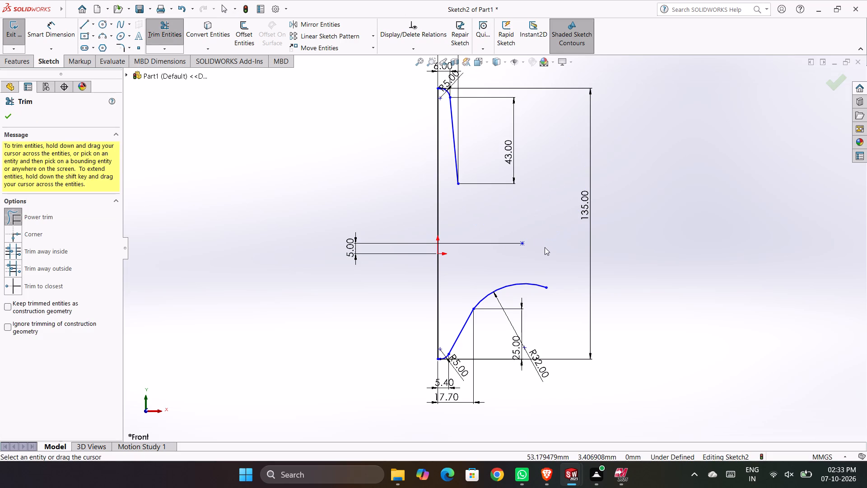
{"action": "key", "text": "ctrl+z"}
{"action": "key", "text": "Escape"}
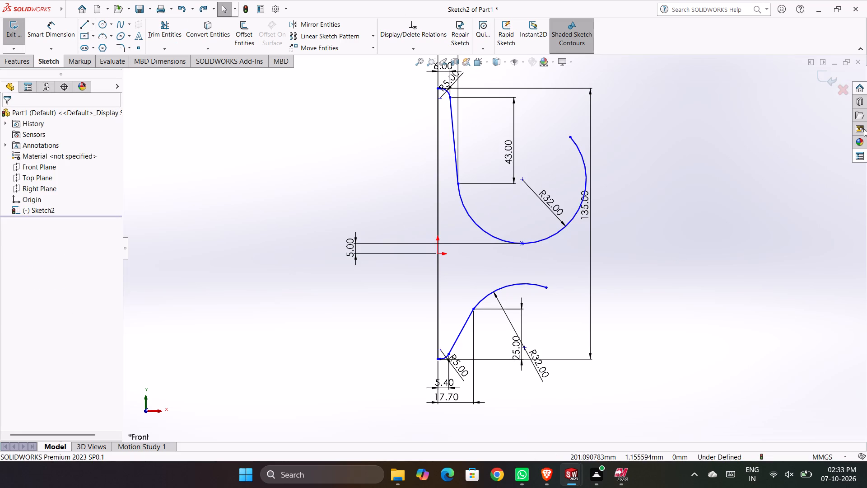
Sketch a short vertical centerline crossing the upper arc at its lowest point, aligned with the arc's centre.
{"action": "right_click_drag", "start_coordinate": [257, 197], "coordinate": [221, 175]}
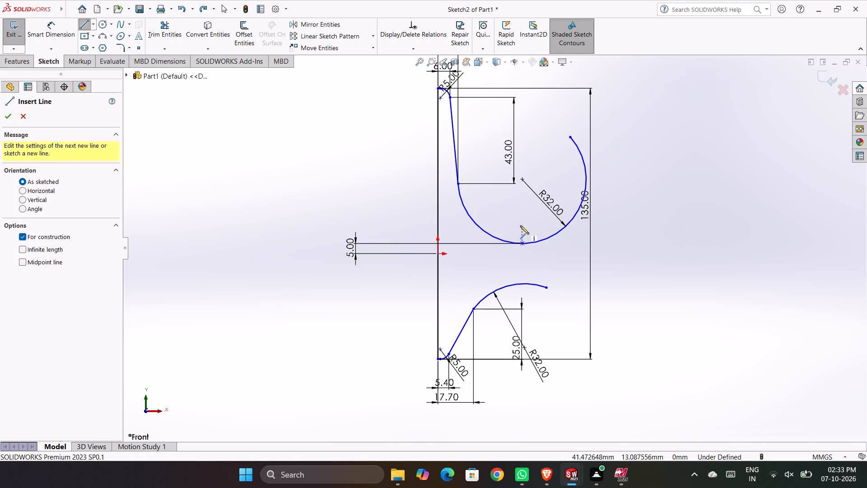
{"action": "left_click", "coordinate": [520, 219]}
{"action": "left_click", "coordinate": [522, 260]}
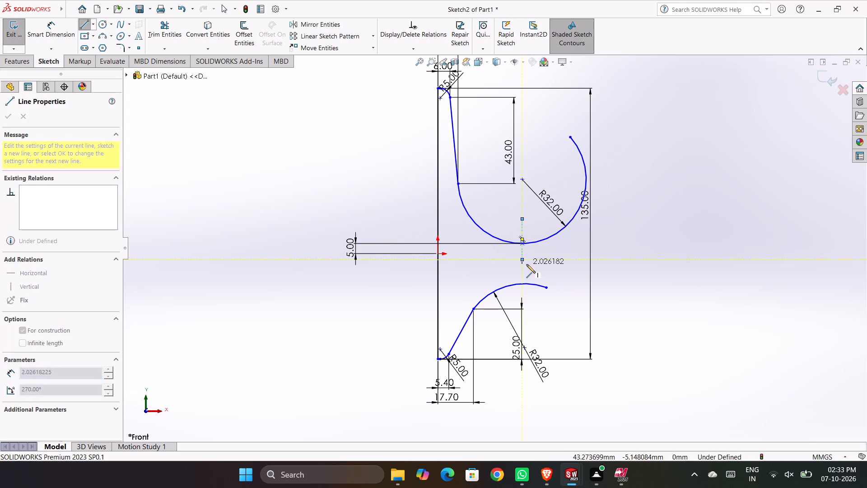
{"action": "key", "text": "Escape"}
Trim away the upper arc's outer portion beyond the short vertical centerline.
{"action": "right_click_drag", "start_coordinate": [662, 248], "coordinate": [625, 300]}
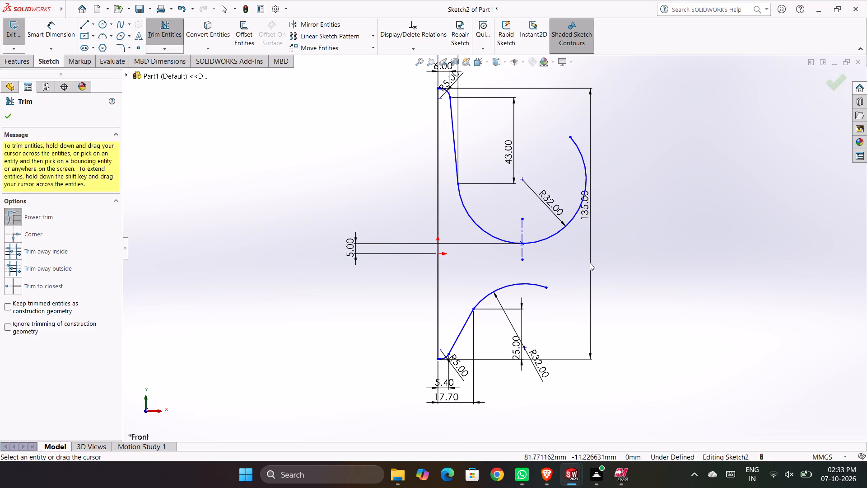
{"action": "left_click_drag", "start_coordinate": [541, 219], "coordinate": [560, 244]}
{"action": "key", "text": "Escape"}
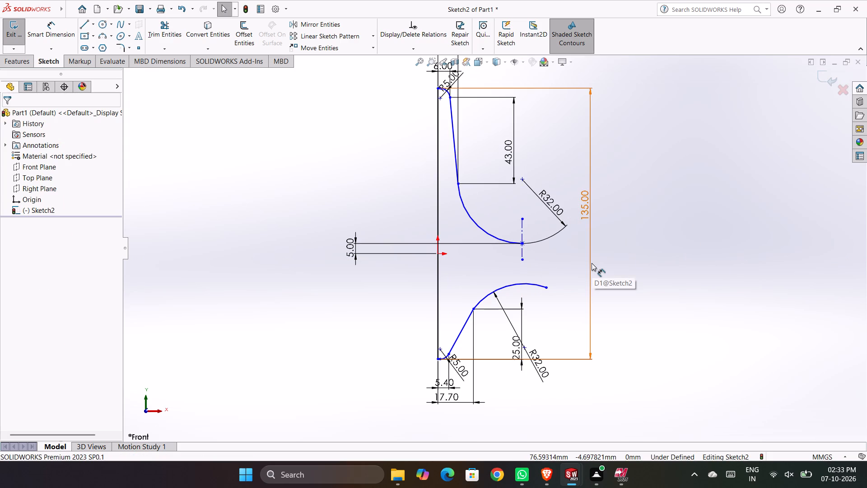
Dimension the horizontal distance from the axis line to the upper arc's lowest point, entering 68.
{"action": "left_click", "coordinate": [45, 24]}
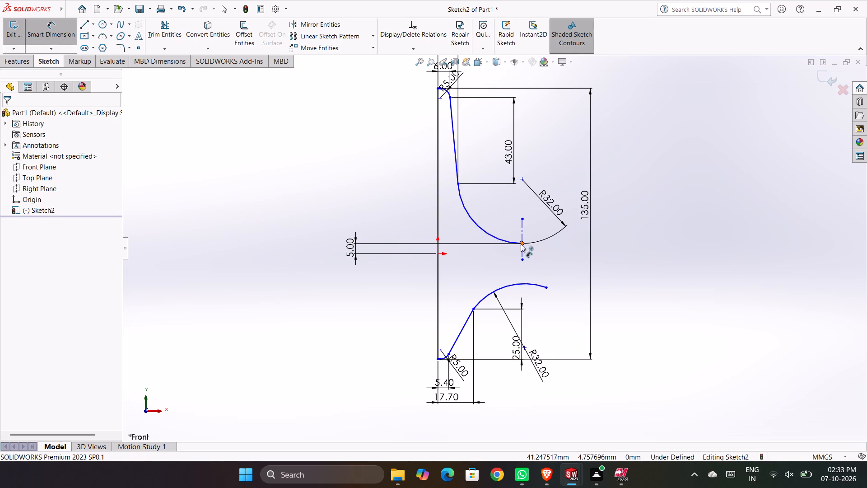
{"action": "left_click", "coordinate": [521, 244]}
{"action": "left_click", "coordinate": [438, 240]}
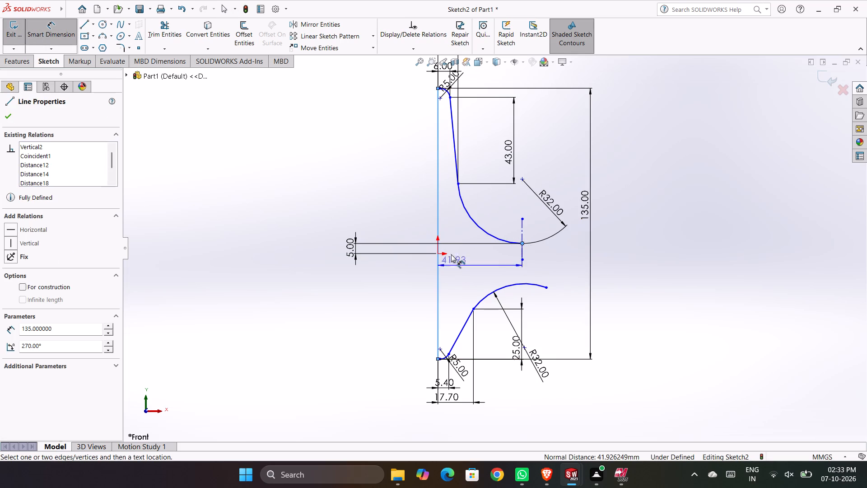
{"action": "left_click", "coordinate": [382, 243]}
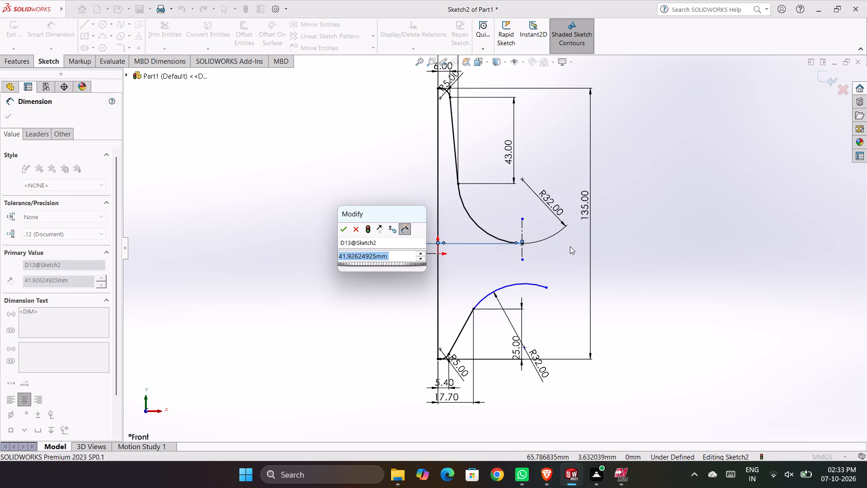
{"action": "type", "text": "68"}
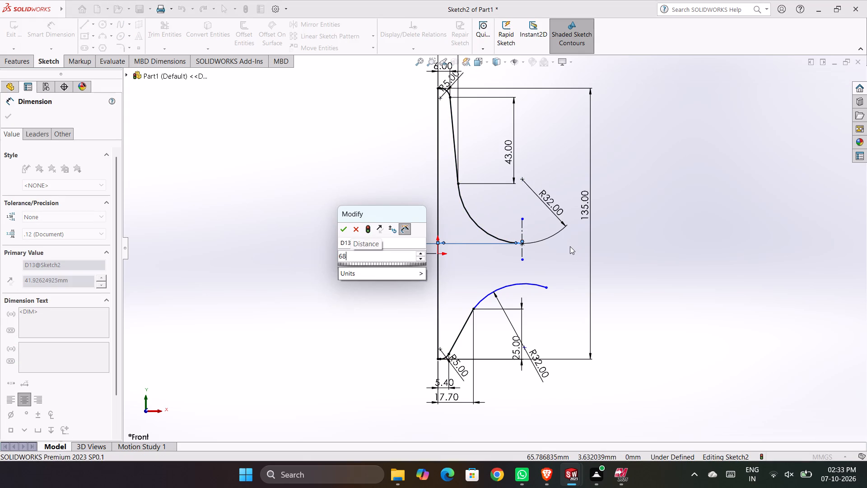
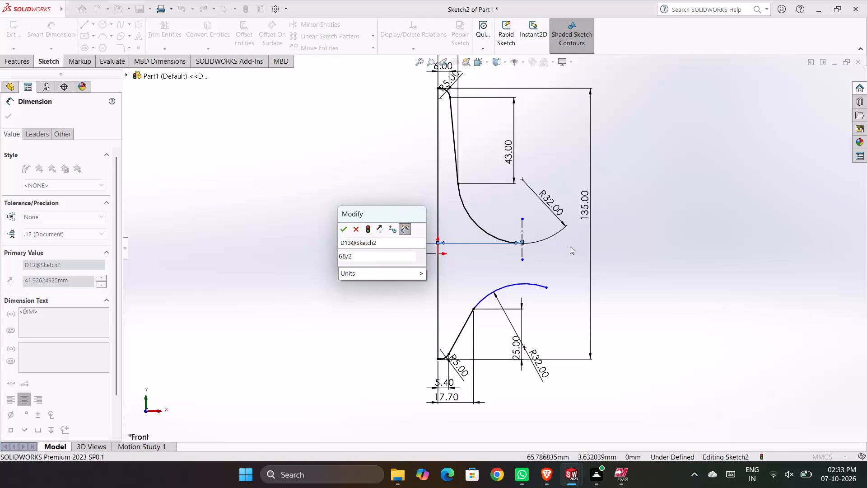
Set the horizontal distance from the axis line to the upper arc's lowest point to 68/2 (34 mm).
{"action": "key", "text": "Return"}
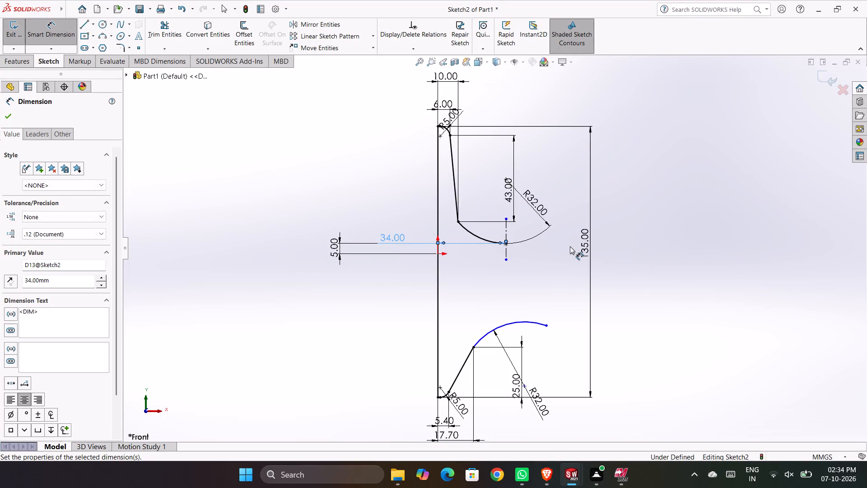
{"action": "left_click", "coordinate": [692, 263]}
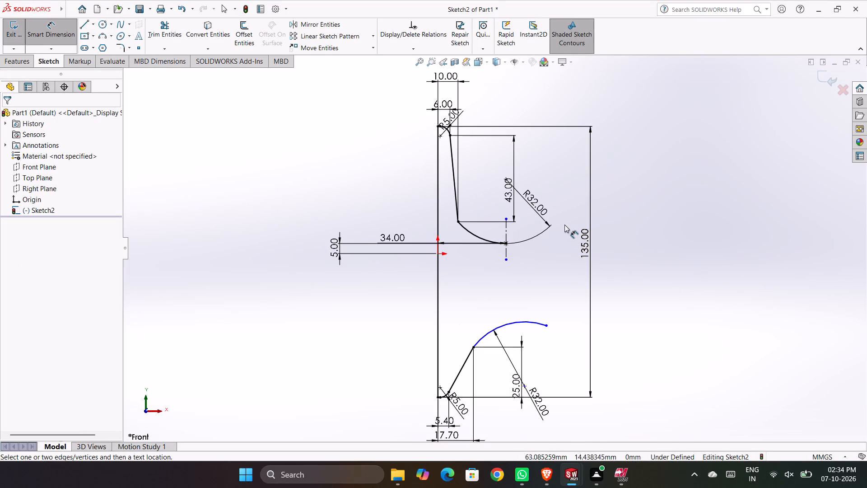
Delete the 5 mm vertical dimension between the origin and the upper arc's lowest point.
{"action": "left_click", "coordinate": [335, 253]}
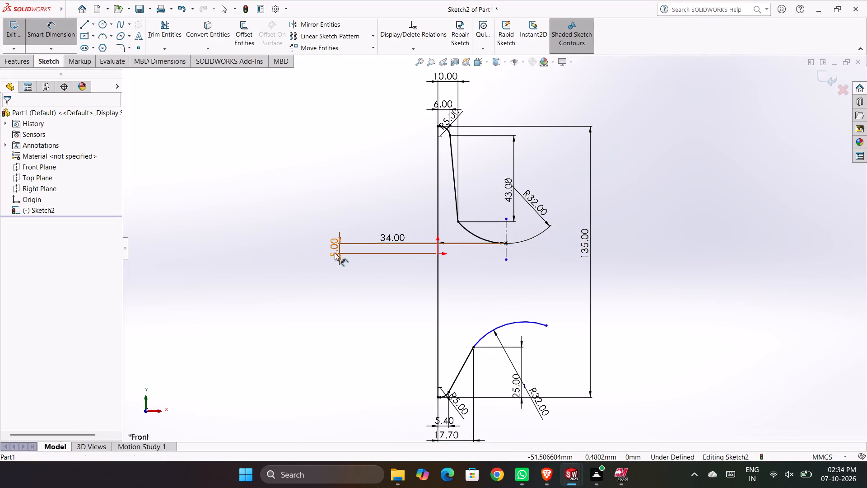
{"action": "key", "text": "Delete"}
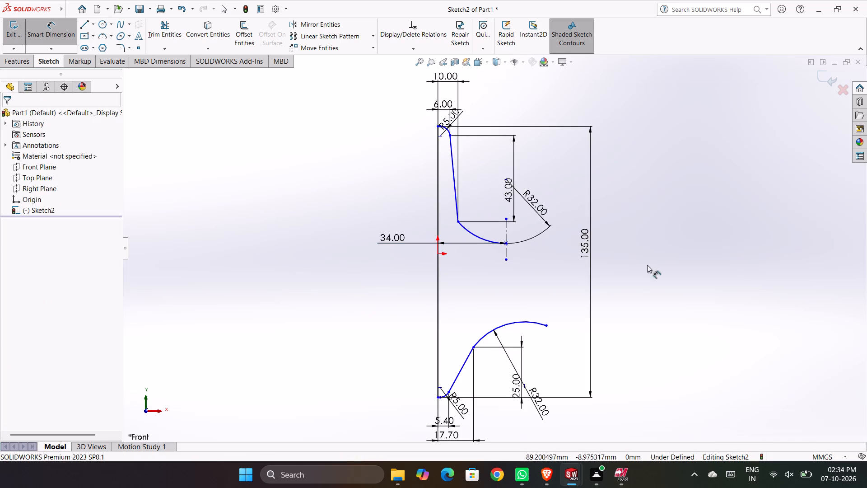
{"action": "left_click", "coordinate": [679, 253]}
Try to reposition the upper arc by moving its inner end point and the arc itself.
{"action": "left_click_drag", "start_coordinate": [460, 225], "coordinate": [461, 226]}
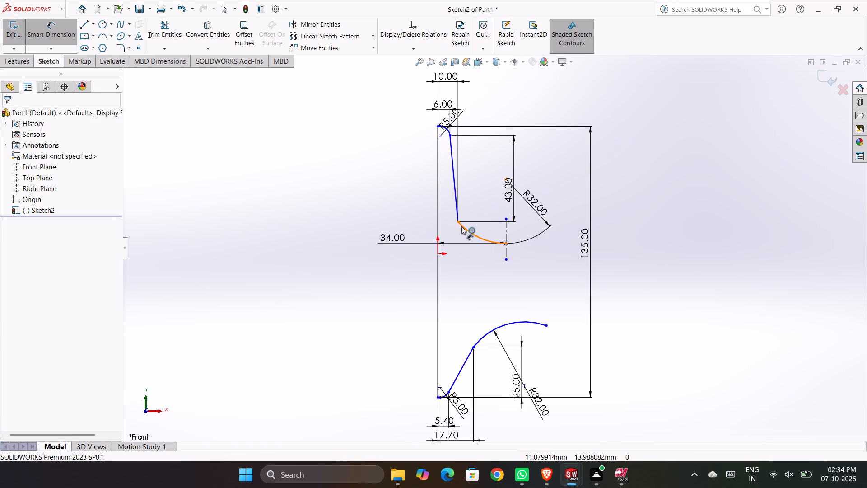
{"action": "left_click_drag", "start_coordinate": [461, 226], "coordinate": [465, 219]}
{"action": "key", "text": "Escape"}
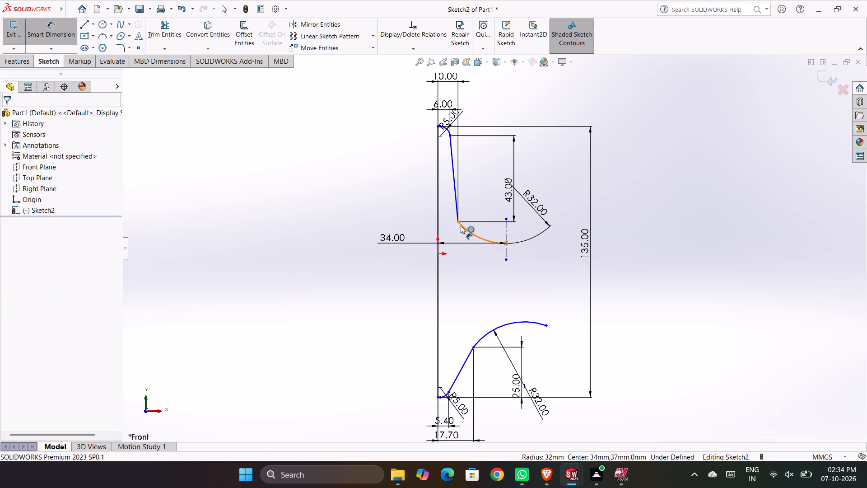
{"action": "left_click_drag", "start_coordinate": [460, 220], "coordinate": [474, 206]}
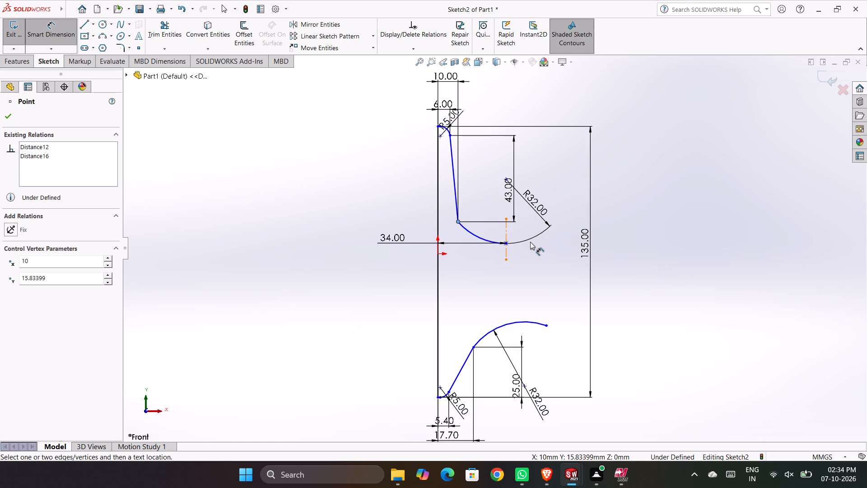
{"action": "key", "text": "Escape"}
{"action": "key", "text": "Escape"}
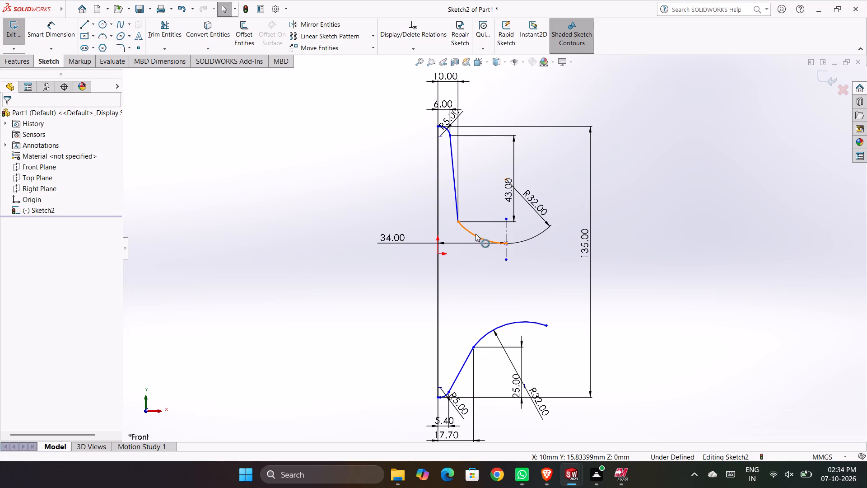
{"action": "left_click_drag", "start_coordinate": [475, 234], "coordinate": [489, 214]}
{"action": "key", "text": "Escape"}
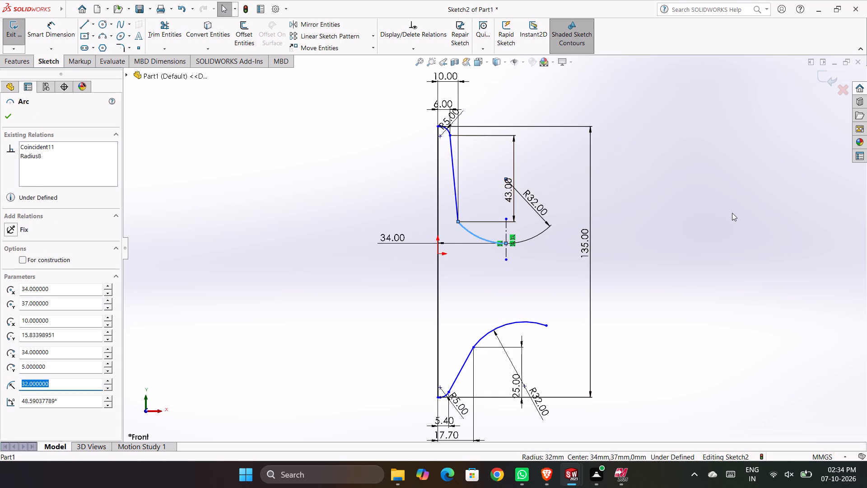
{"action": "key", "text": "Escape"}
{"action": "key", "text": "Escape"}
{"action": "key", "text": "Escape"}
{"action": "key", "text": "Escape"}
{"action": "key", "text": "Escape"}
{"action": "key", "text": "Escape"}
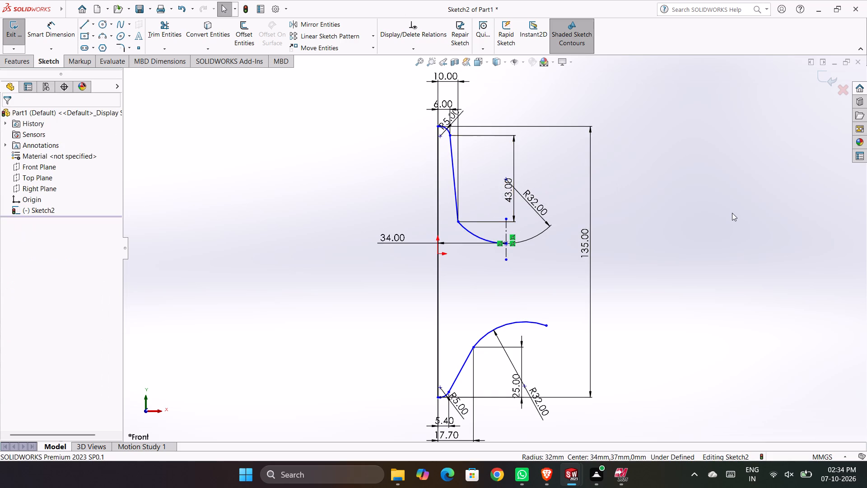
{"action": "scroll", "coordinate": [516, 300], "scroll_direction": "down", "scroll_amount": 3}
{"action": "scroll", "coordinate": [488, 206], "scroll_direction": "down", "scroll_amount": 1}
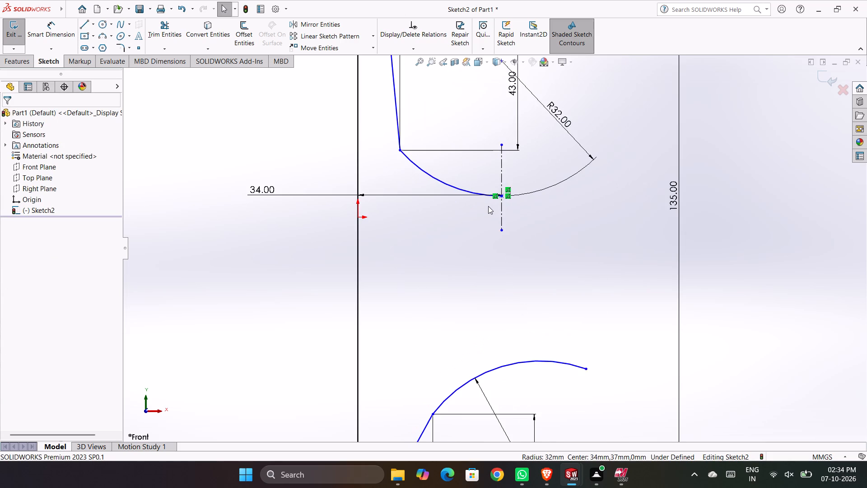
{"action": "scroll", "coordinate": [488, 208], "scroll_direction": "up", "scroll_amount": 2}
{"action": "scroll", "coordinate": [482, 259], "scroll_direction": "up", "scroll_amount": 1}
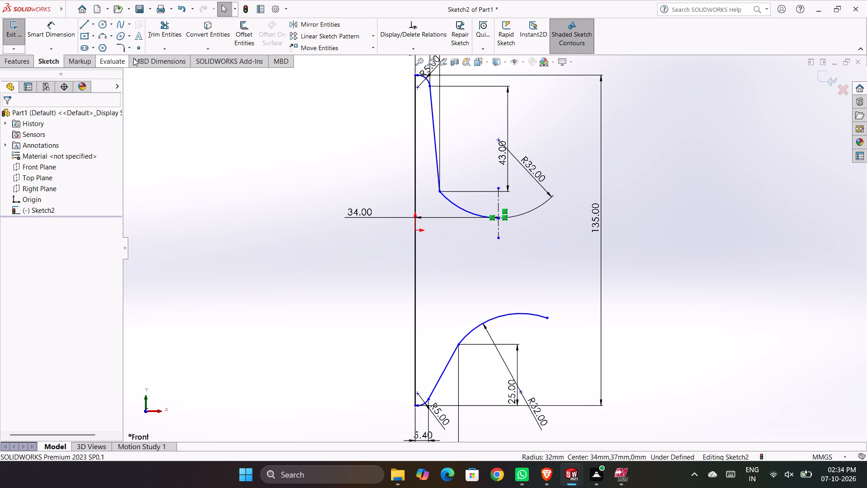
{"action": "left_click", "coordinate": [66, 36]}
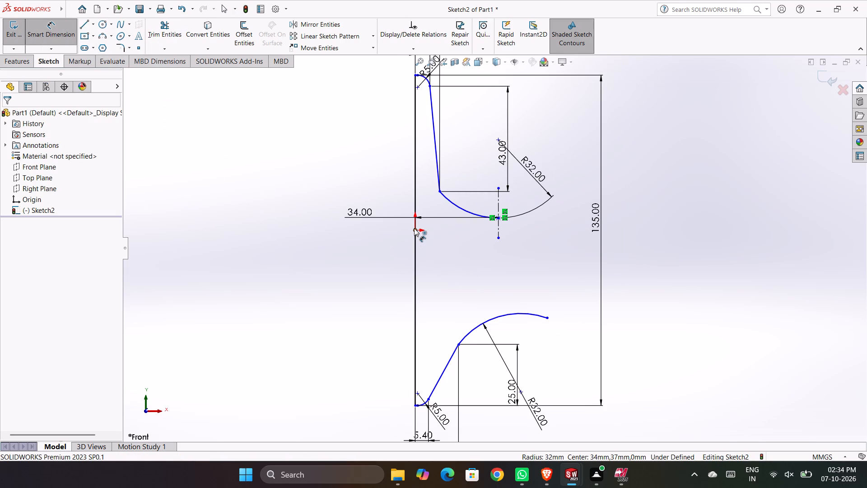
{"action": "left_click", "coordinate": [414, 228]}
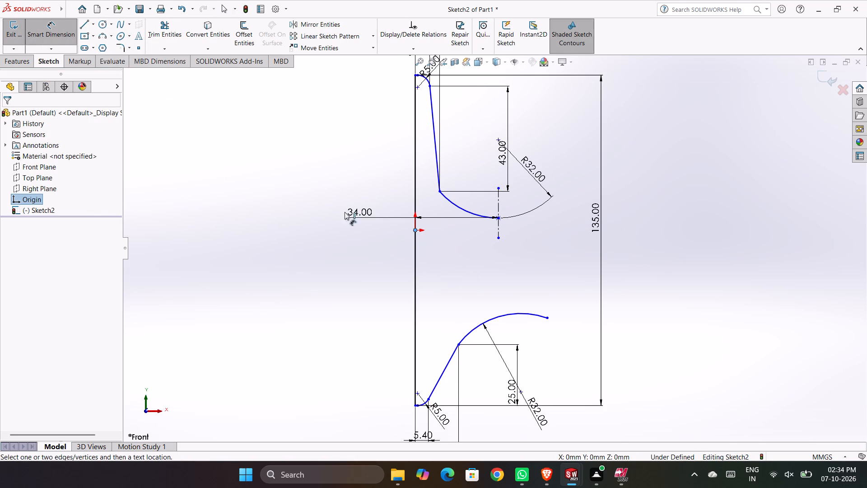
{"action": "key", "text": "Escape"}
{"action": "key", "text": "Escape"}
Sketch a short horizontal centerline about 11.5 mm long, starting at the origin and extending outward from the axis line.
{"action": "right_click_drag", "start_coordinate": [244, 253], "coordinate": [223, 238]}
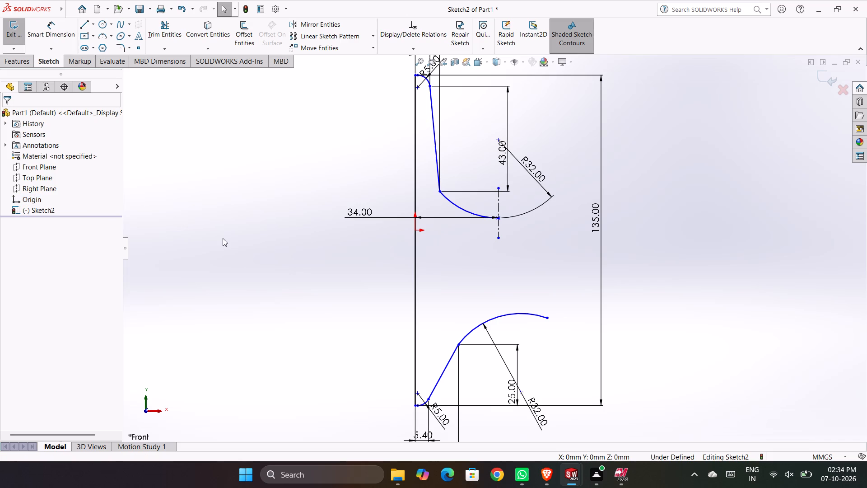
{"action": "right_click_drag", "start_coordinate": [223, 238], "coordinate": [198, 221]}
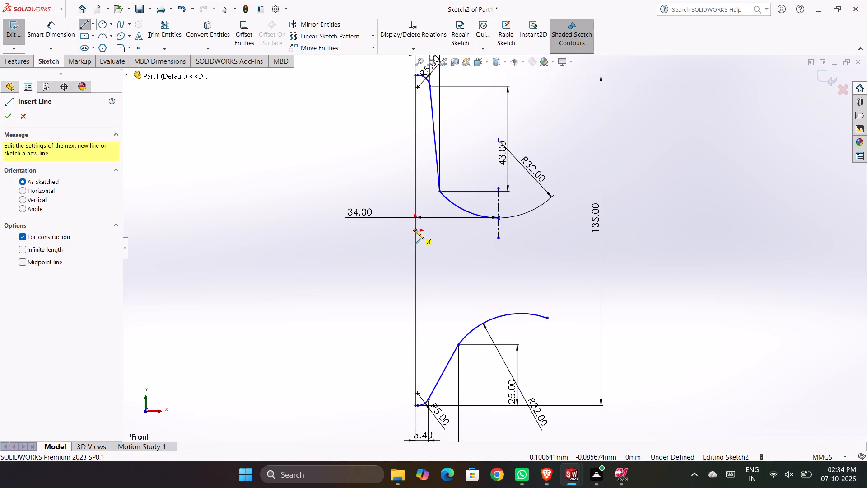
{"action": "left_click", "coordinate": [415, 230]}
{"action": "left_click", "coordinate": [443, 232]}
{"action": "key", "text": "Escape"}
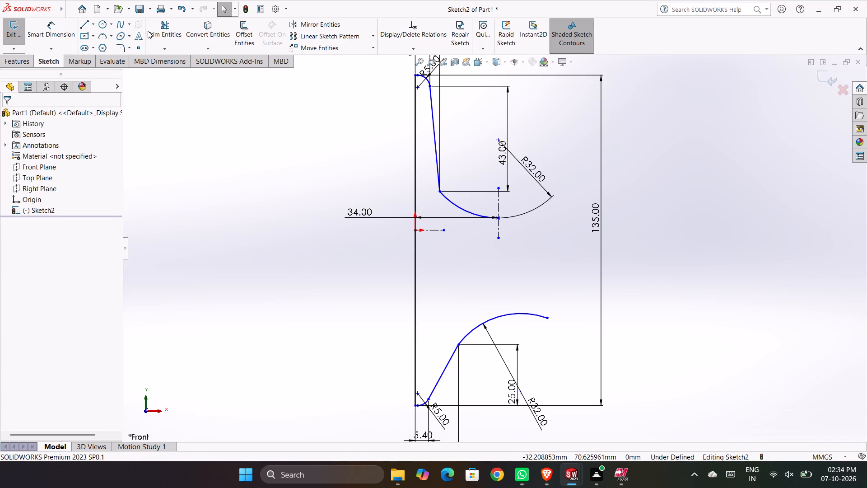
Make the axis line's upper and lower end points symmetric about the short horizontal centerline at the origin.
{"action": "right_click_drag", "start_coordinate": [302, 183], "coordinate": [247, 175]}
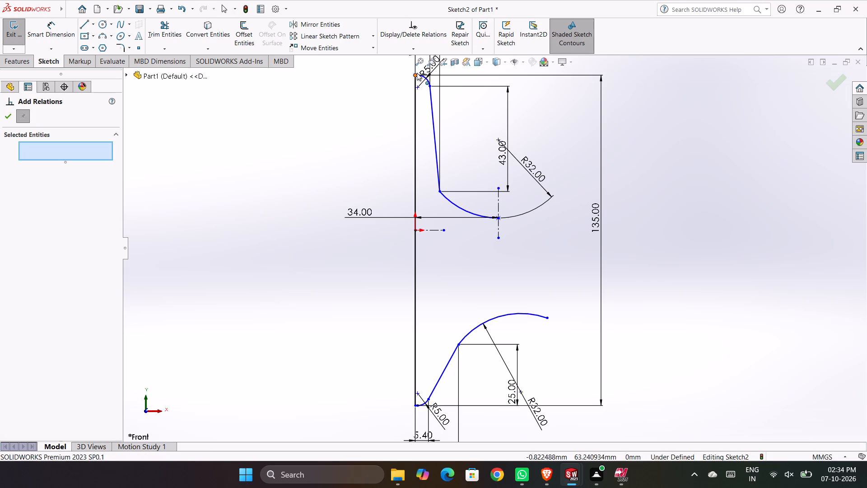
{"action": "left_click", "coordinate": [416, 75]}
{"action": "left_click", "coordinate": [431, 230]}
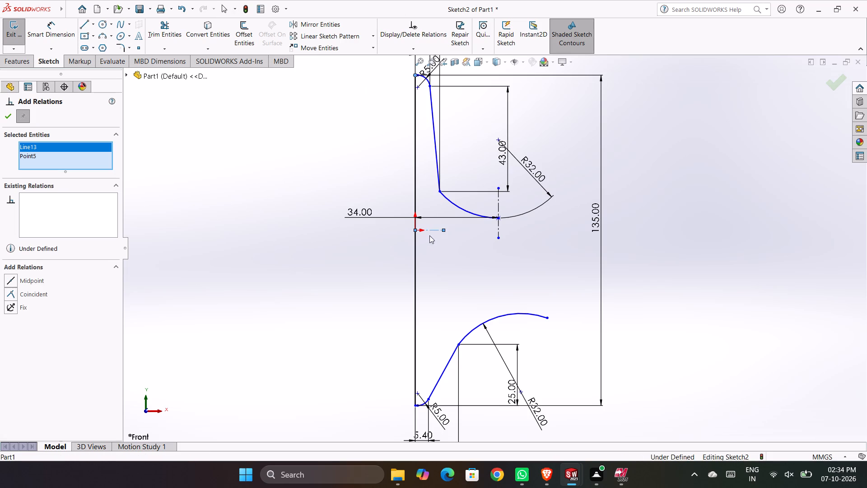
{"action": "left_click", "coordinate": [415, 405]}
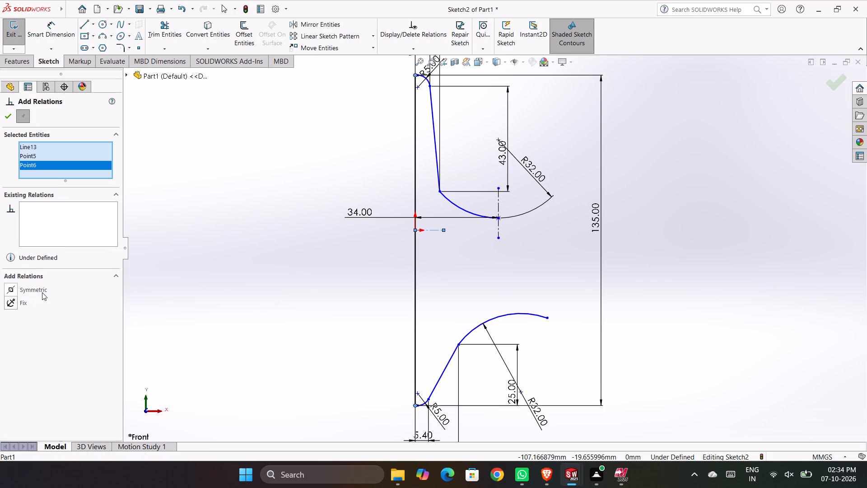
{"action": "left_click", "coordinate": [43, 292]}
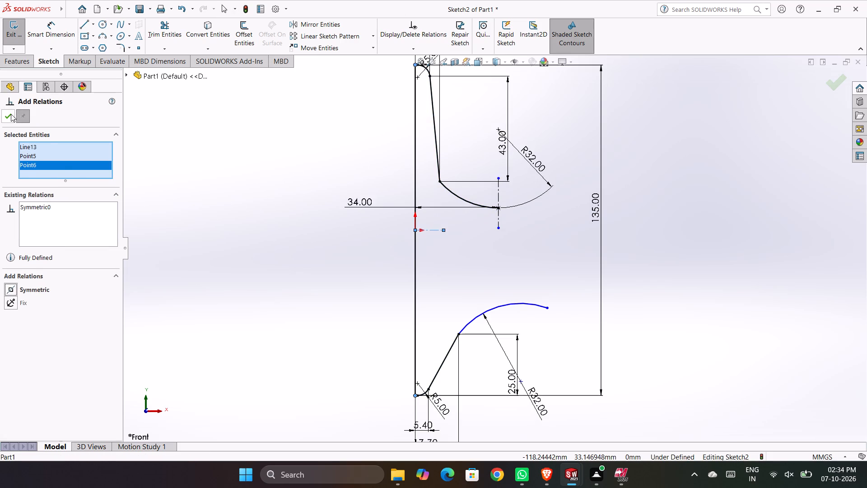
{"action": "left_click", "coordinate": [11, 114]}
{"action": "key", "text": "grave"}
{"action": "key", "text": "Escape"}
{"action": "key", "text": "Escape"}
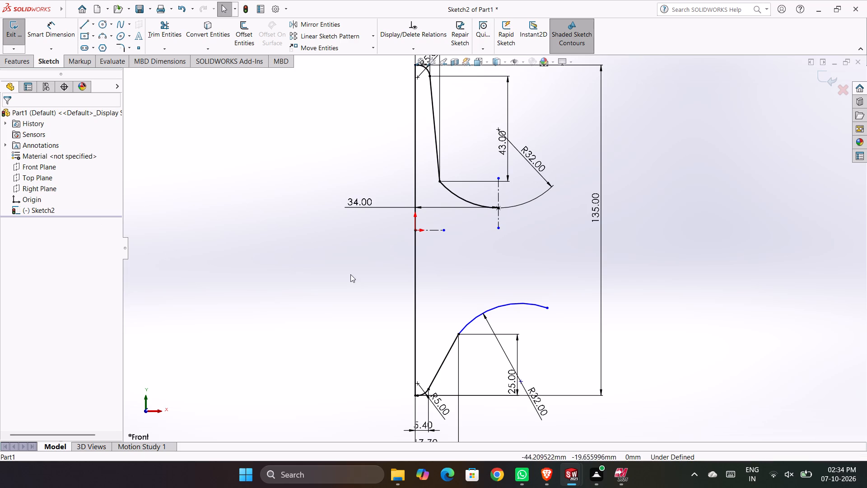
{"action": "key", "text": "Escape"}
{"action": "key", "text": "Escape"}
{"action": "key", "text": "Escape"}
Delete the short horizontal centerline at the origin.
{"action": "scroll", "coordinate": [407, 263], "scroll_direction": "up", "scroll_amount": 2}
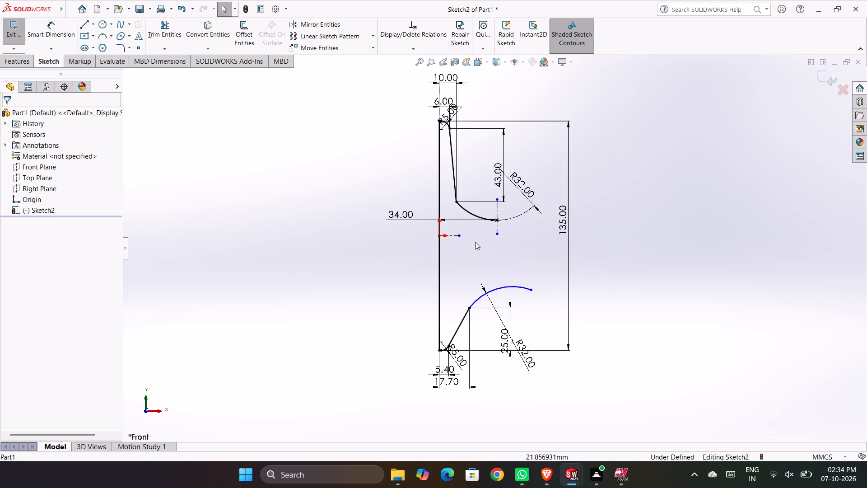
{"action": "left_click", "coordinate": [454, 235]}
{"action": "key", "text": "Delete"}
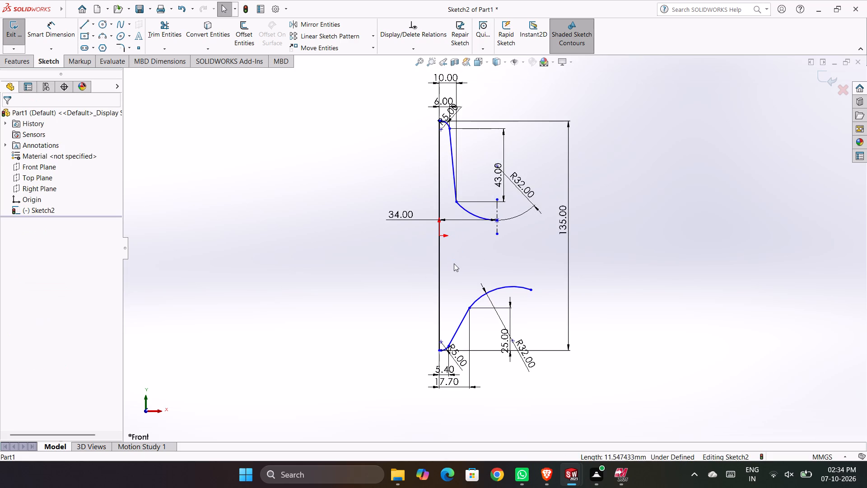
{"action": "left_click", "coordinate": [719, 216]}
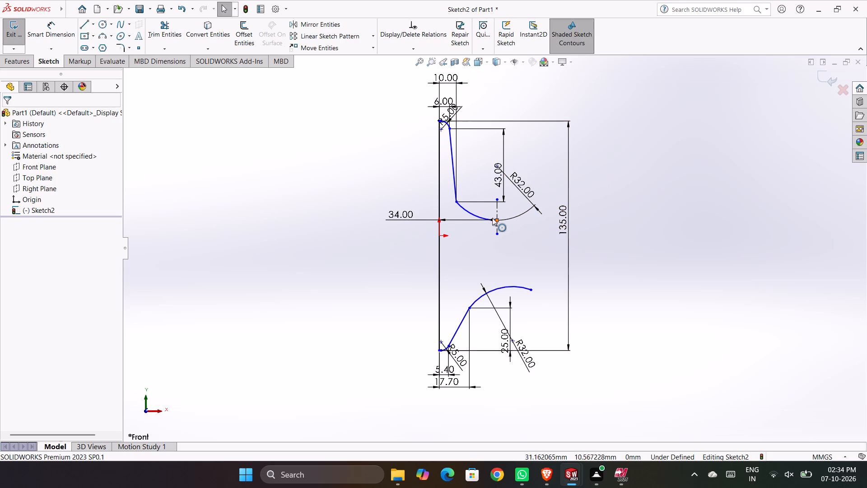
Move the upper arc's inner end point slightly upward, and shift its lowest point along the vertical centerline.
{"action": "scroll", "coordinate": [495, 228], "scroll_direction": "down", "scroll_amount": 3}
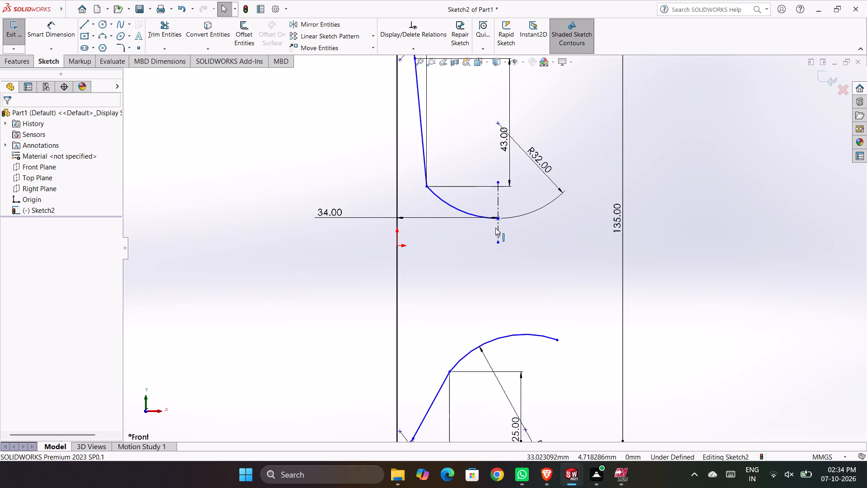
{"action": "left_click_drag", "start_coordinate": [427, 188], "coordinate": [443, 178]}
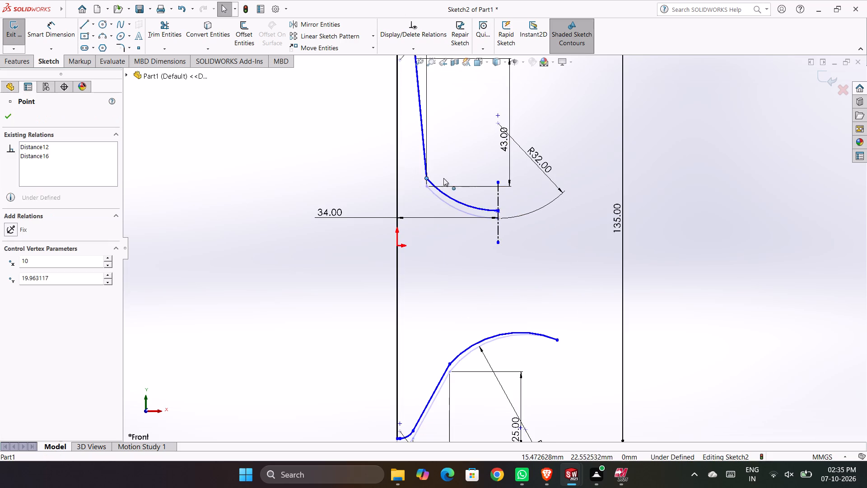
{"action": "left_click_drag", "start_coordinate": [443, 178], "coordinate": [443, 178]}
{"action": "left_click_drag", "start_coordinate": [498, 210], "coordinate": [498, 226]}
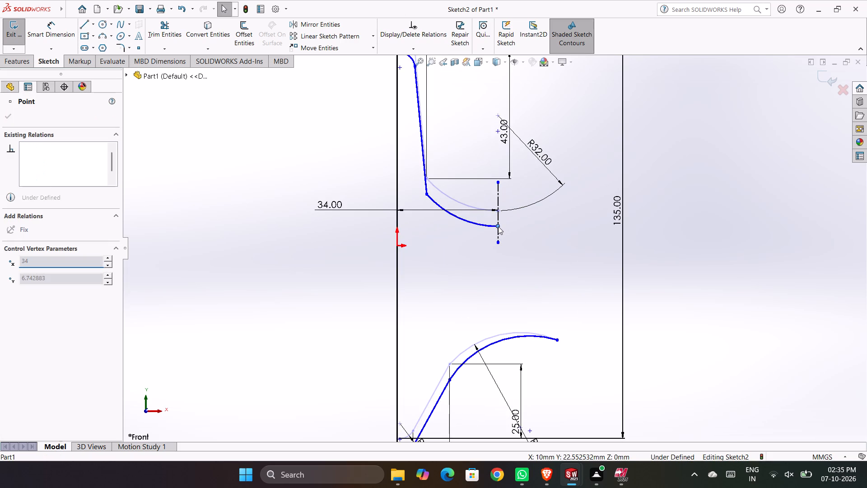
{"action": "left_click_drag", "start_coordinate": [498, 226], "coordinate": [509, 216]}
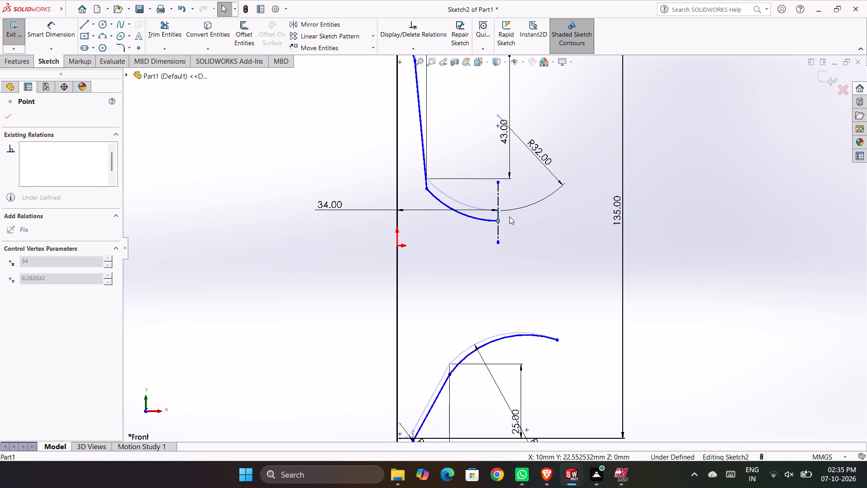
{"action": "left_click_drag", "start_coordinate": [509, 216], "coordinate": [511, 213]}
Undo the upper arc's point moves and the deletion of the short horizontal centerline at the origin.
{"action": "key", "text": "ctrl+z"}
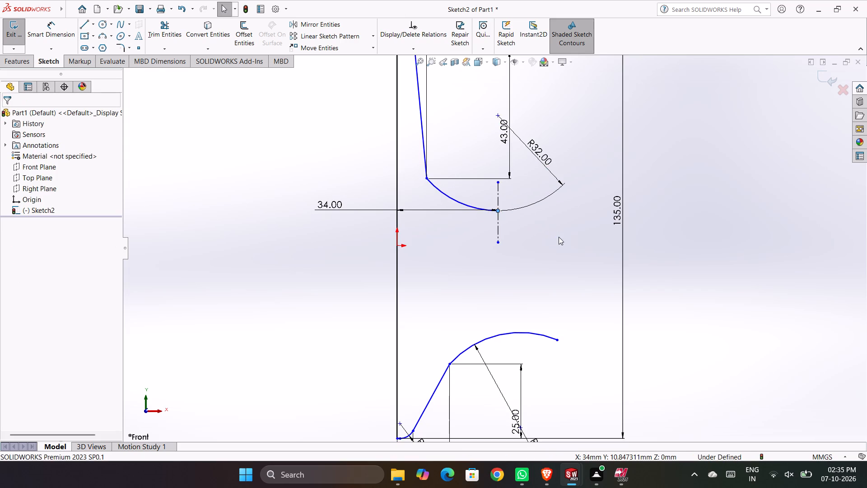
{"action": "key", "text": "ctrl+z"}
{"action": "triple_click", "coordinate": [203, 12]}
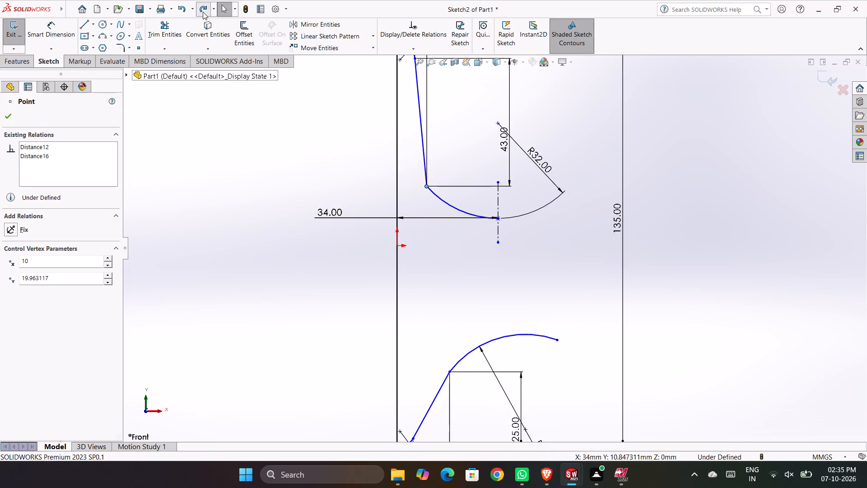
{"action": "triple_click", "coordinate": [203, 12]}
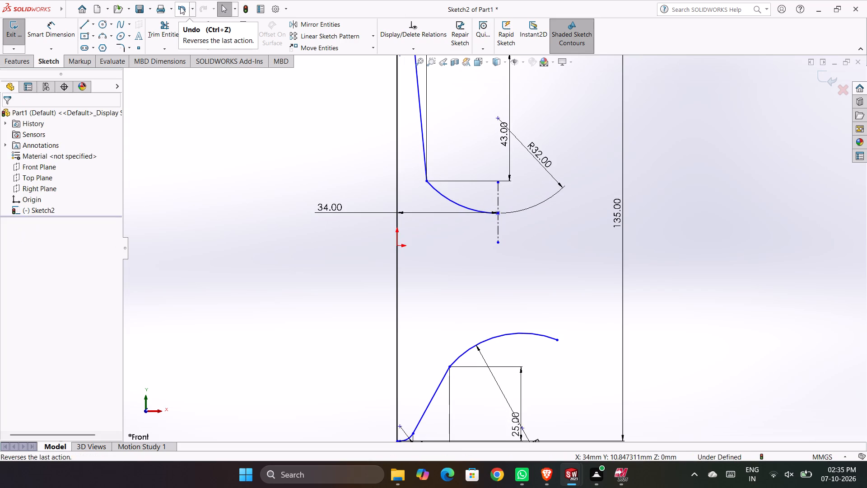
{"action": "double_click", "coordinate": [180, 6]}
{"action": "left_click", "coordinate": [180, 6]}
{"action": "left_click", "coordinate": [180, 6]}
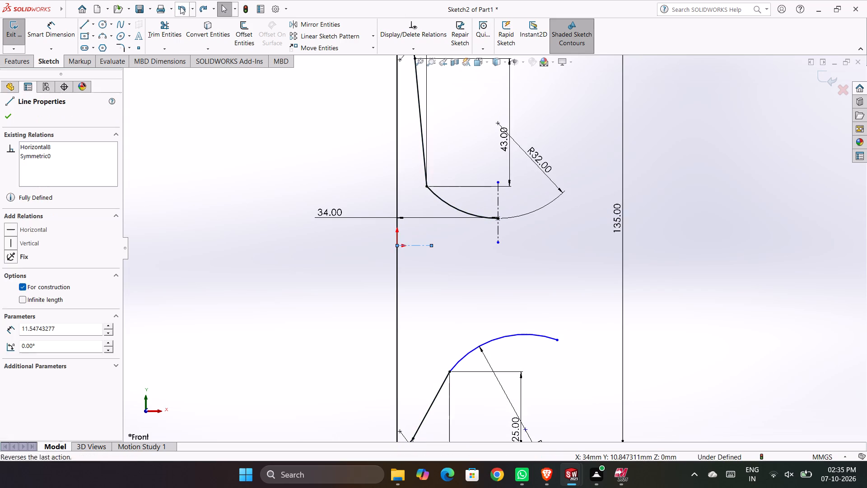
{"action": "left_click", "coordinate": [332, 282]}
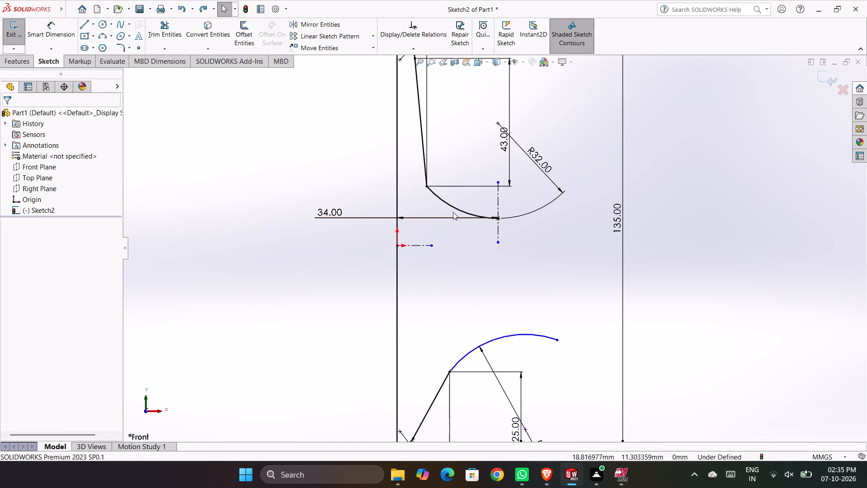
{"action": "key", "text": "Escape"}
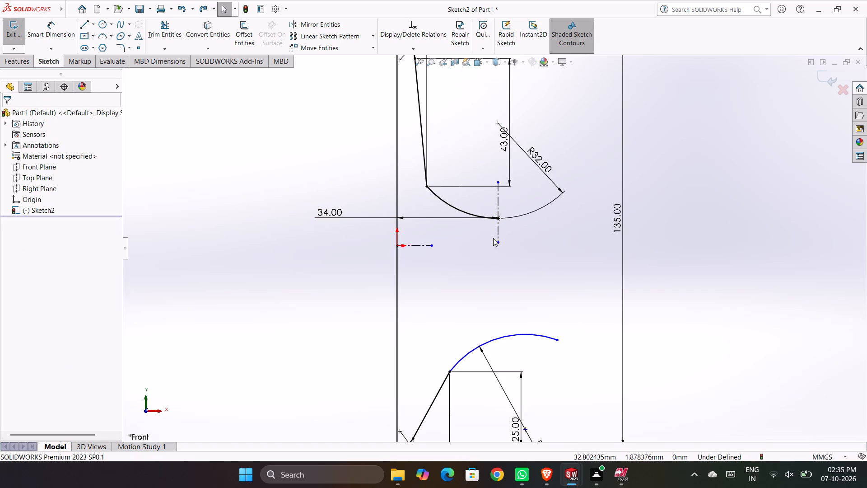
Delete the 34 mm horizontal dimension between the axis and the upper arc's lowest point.
{"action": "left_click", "coordinate": [414, 218]}
{"action": "key", "text": "Delete"}
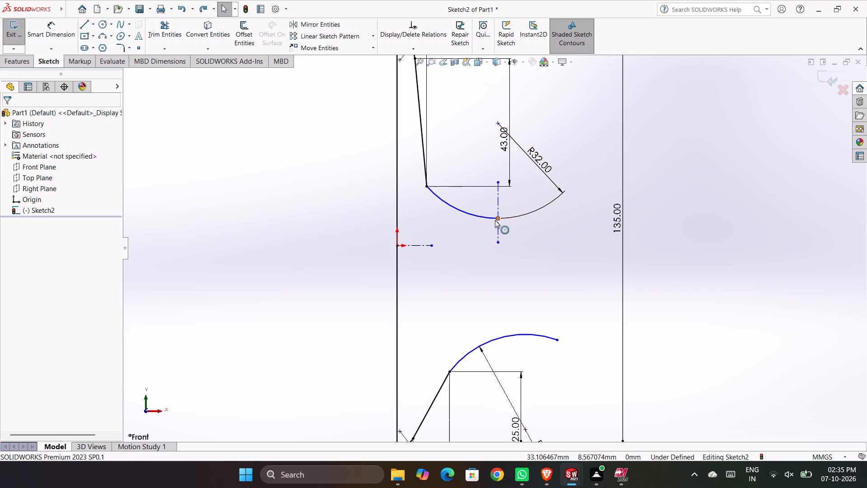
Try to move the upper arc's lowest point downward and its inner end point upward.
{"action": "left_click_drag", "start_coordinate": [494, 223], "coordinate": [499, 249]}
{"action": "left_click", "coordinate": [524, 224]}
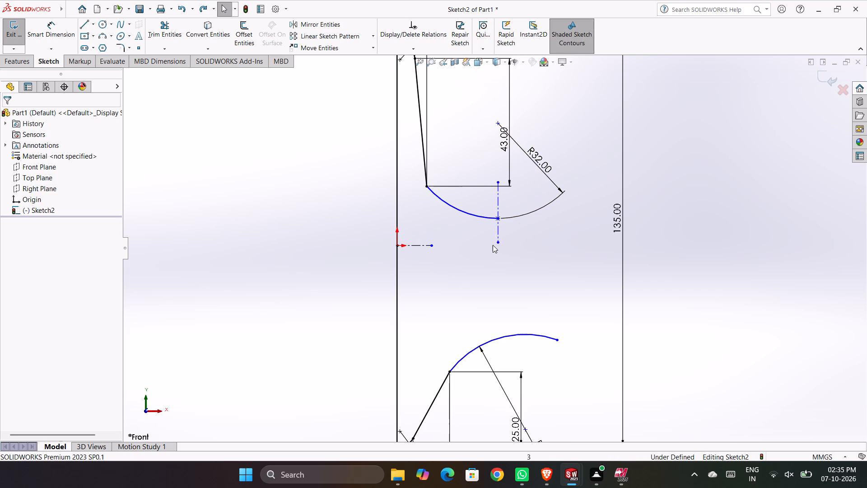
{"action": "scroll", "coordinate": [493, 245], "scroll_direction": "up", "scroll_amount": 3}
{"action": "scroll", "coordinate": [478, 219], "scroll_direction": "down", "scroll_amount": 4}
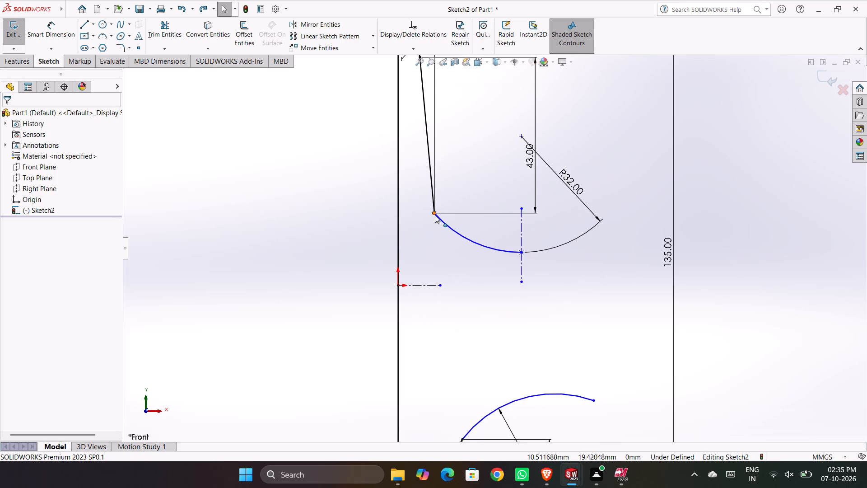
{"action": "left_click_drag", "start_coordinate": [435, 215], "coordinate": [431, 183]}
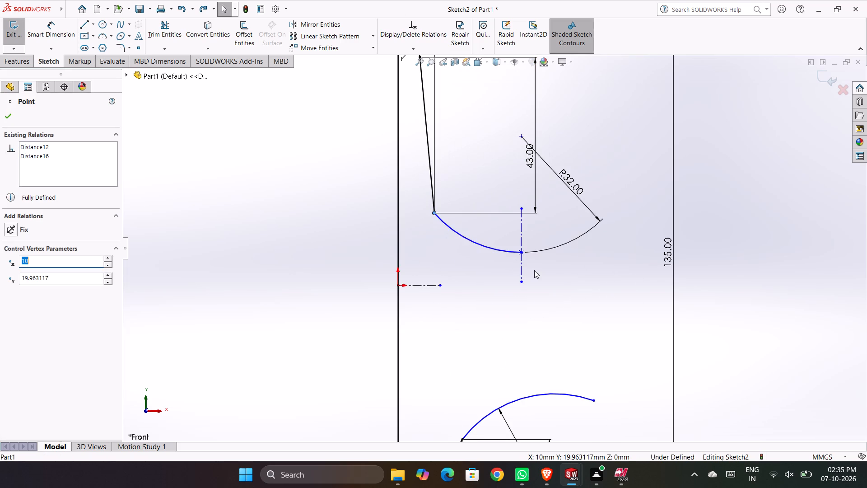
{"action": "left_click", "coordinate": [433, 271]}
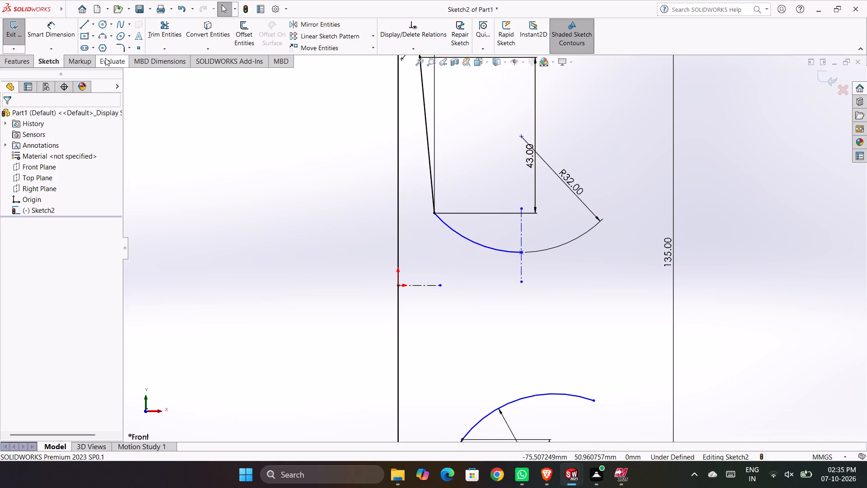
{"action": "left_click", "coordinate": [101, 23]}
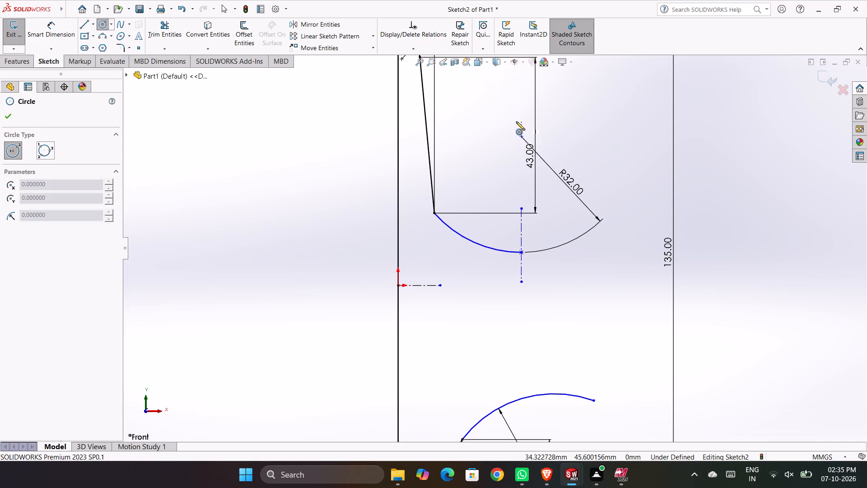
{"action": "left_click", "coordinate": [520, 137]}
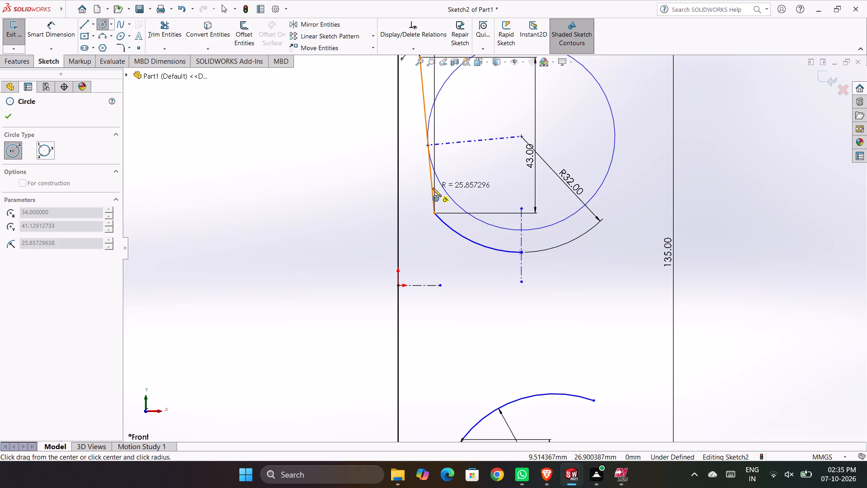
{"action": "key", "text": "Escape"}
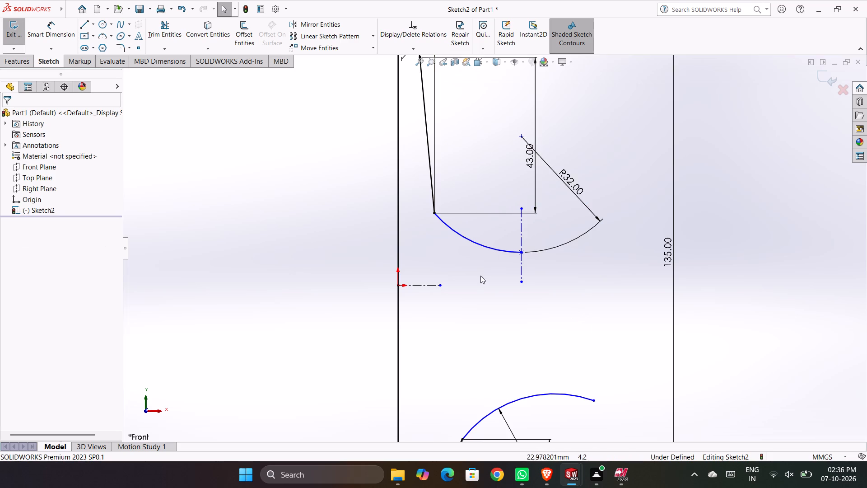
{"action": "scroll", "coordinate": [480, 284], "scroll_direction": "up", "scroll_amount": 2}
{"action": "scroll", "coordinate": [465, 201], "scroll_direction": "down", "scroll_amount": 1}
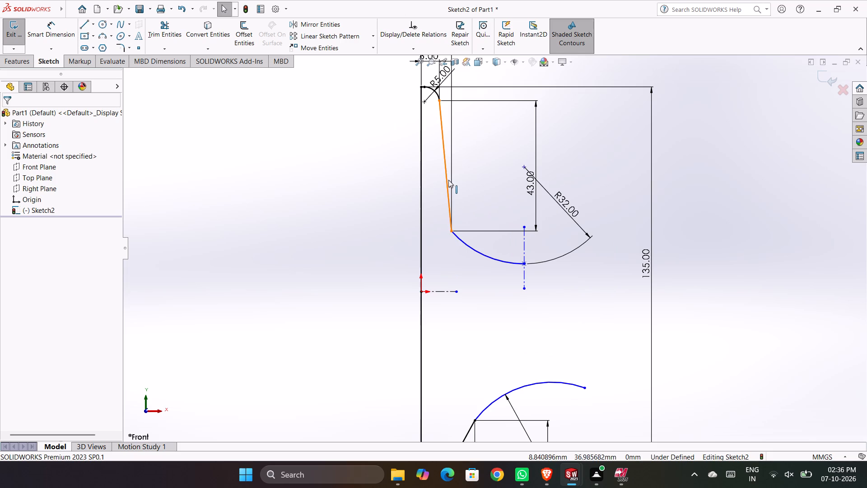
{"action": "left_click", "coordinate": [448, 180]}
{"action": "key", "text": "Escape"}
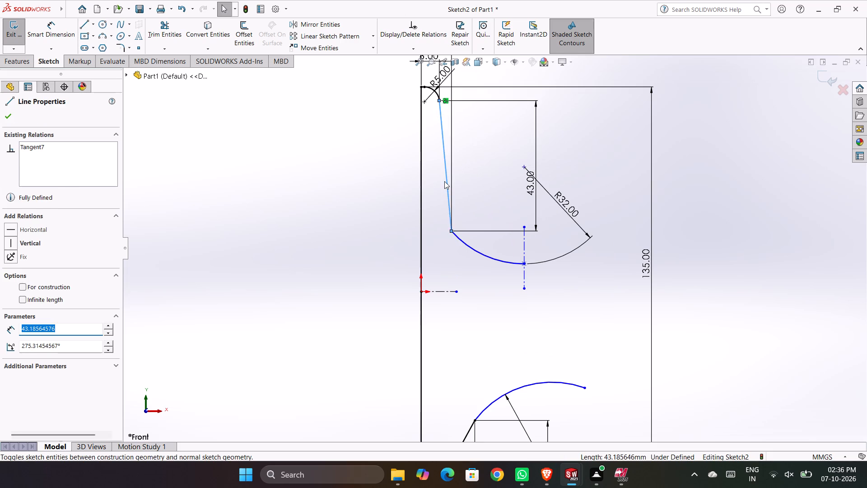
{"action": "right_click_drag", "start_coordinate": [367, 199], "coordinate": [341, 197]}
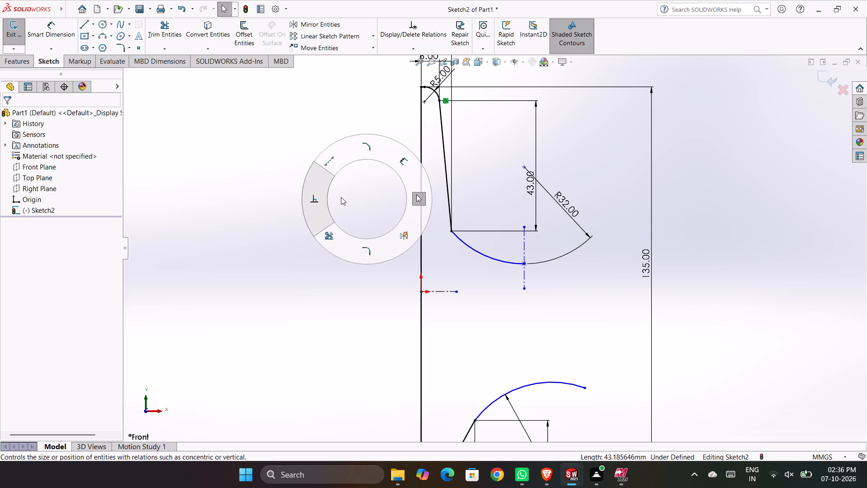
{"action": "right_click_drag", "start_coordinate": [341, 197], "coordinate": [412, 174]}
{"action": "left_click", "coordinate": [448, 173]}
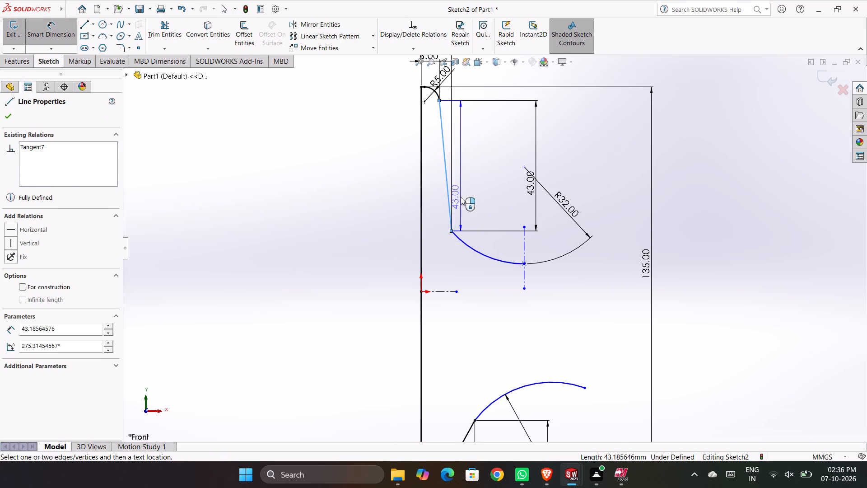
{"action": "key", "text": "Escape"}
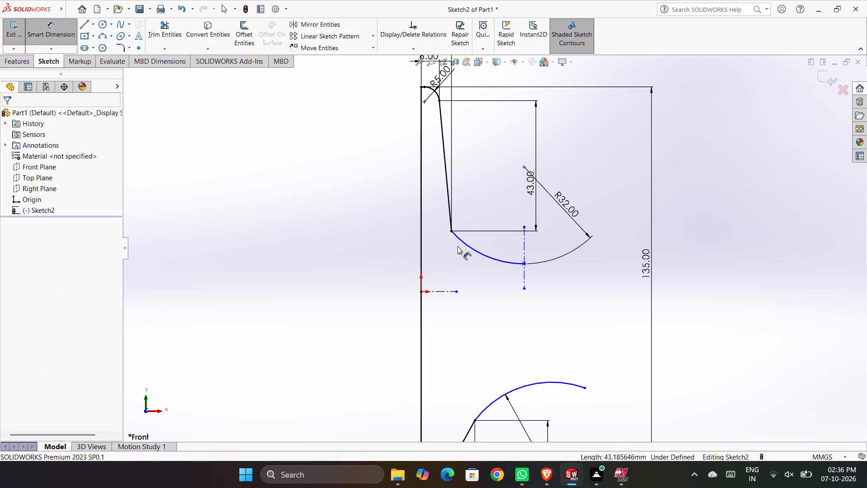
Delete the upper R32 arc together with its associated dimension.
{"action": "left_click", "coordinate": [459, 237]}
{"action": "key", "text": "Delete"}
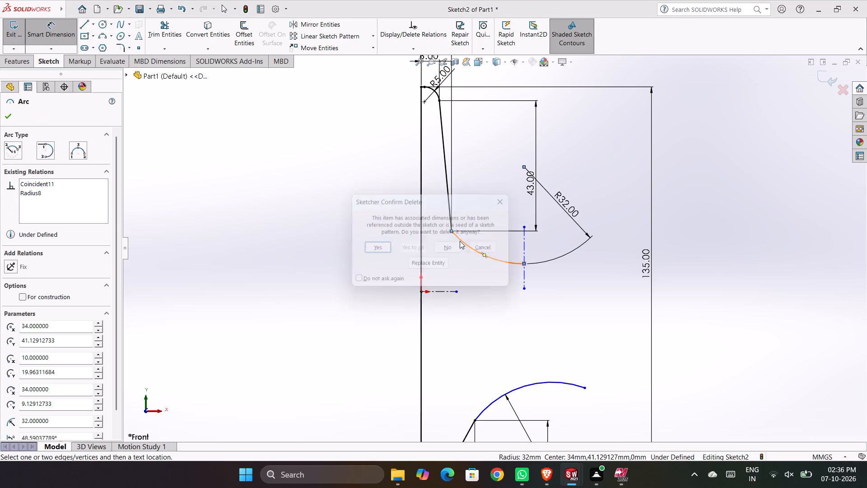
{"action": "left_click", "coordinate": [389, 249]}
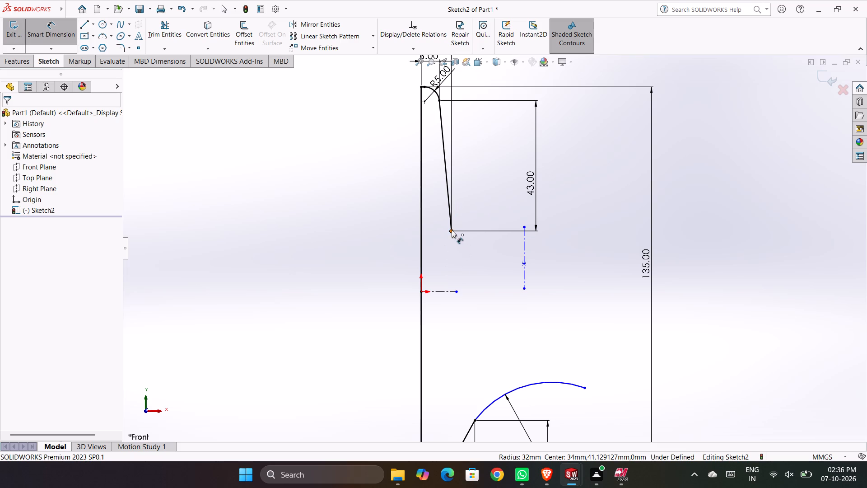
Sketch a 10 mm horizontal construction line from the upper slanted line's lower end to the vertical axis line.
{"action": "left_click", "coordinate": [89, 24]}
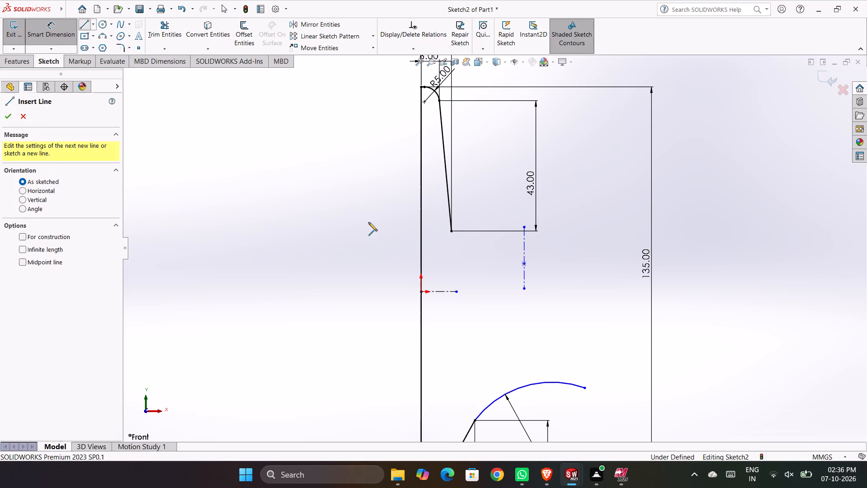
{"action": "right_click_drag", "start_coordinate": [329, 261], "coordinate": [280, 229]}
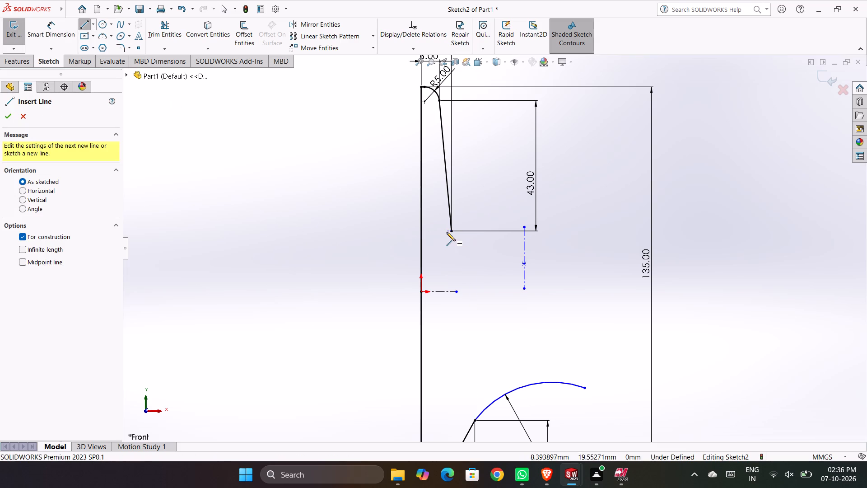
{"action": "left_click", "coordinate": [450, 232]}
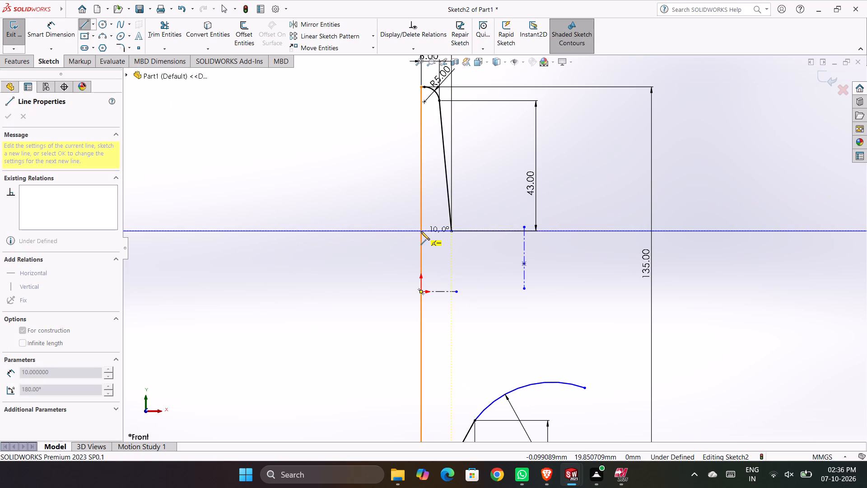
{"action": "left_click", "coordinate": [421, 231]}
{"action": "key", "text": "Escape"}
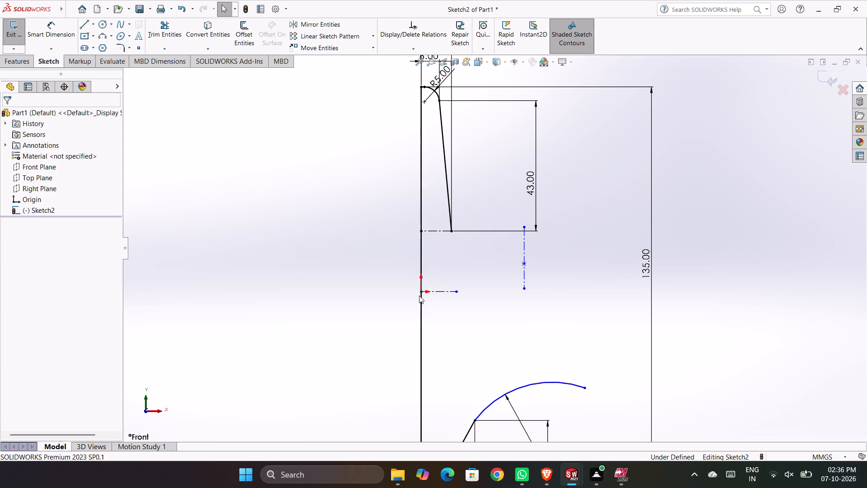
{"action": "left_click", "coordinate": [440, 291]}
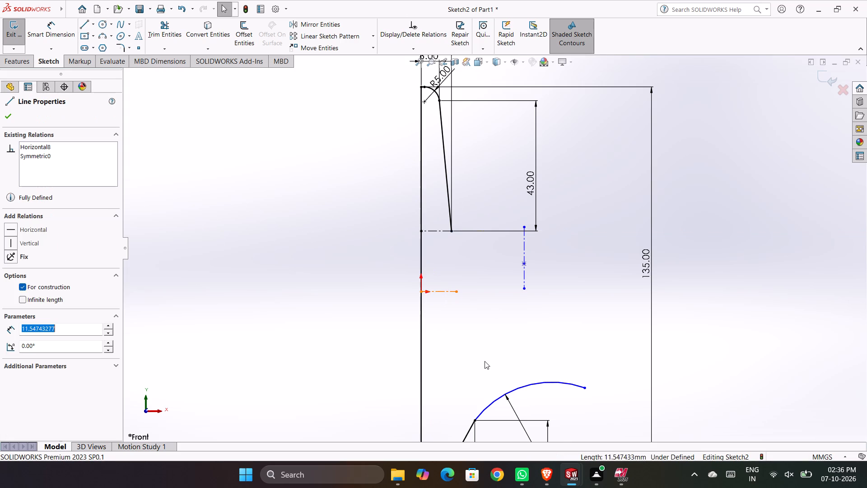
{"action": "key", "text": "Escape"}
{"action": "key", "text": "Escape"}
Delete the short vertical centerline and the leftover point of the removed upper arc.
{"action": "left_click", "coordinate": [524, 271]}
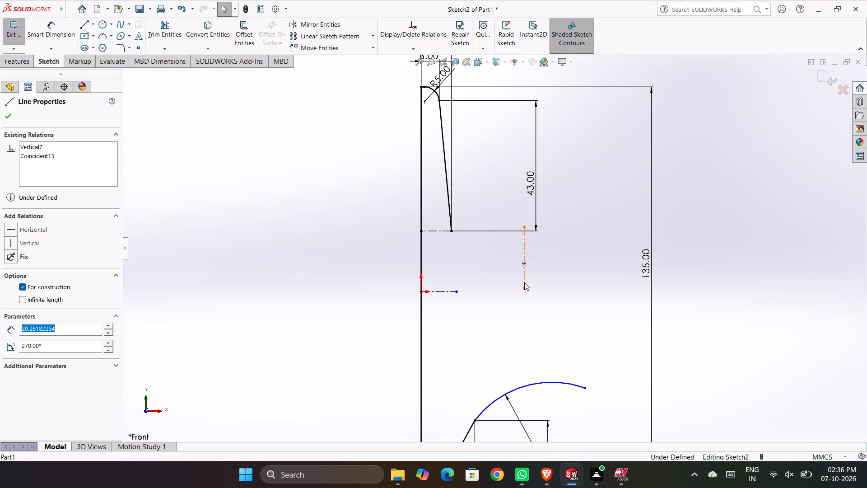
{"action": "key", "text": "Delete"}
{"action": "left_click", "coordinate": [526, 263]}
{"action": "key", "text": "Delete"}
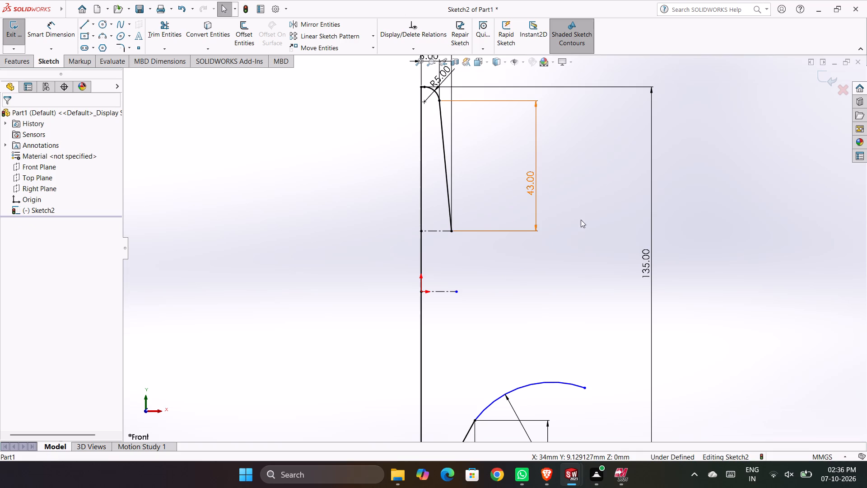
Delete the upper slanted line between the R5 arc and the new horizontal construction line.
{"action": "left_click", "coordinate": [447, 212]}
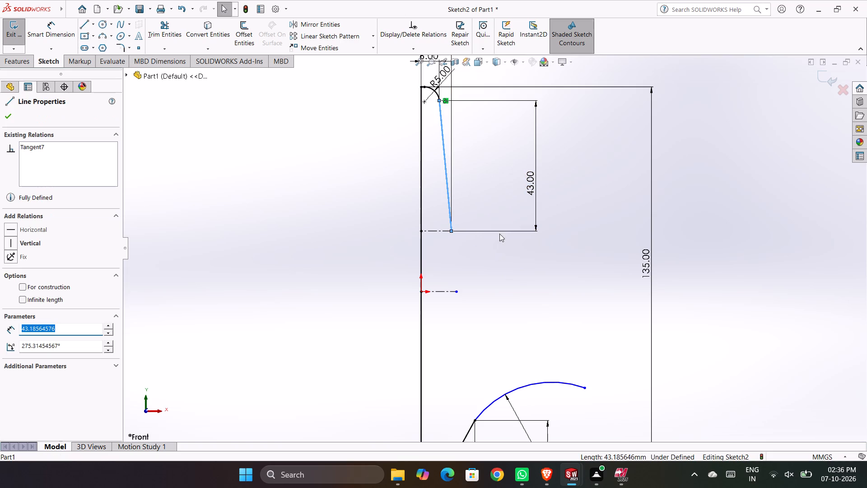
{"action": "key", "text": "Delete"}
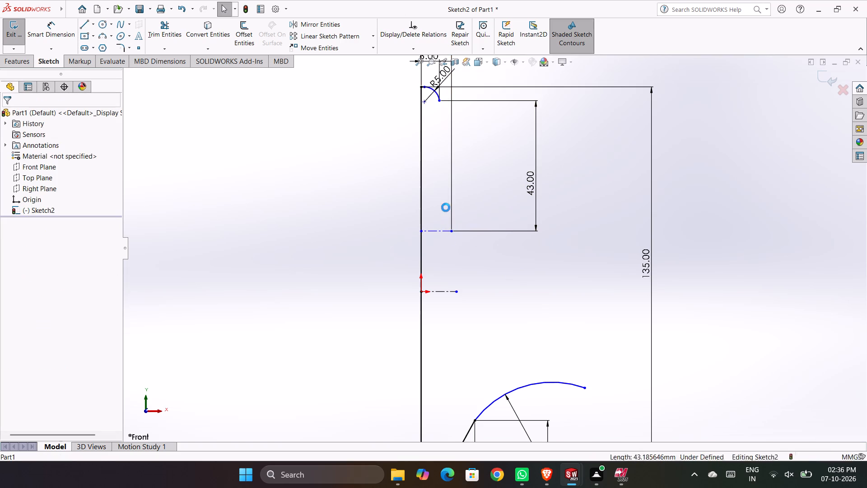
Sketch a slanted line about 23 mm long downward from the R5 arc's lower end, tangent to that arc.
{"action": "left_click", "coordinate": [84, 24]}
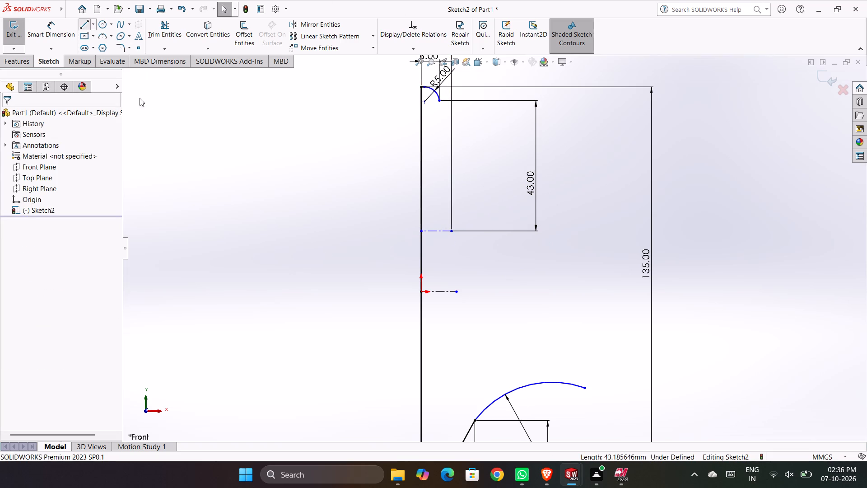
{"action": "left_click", "coordinate": [440, 103]}
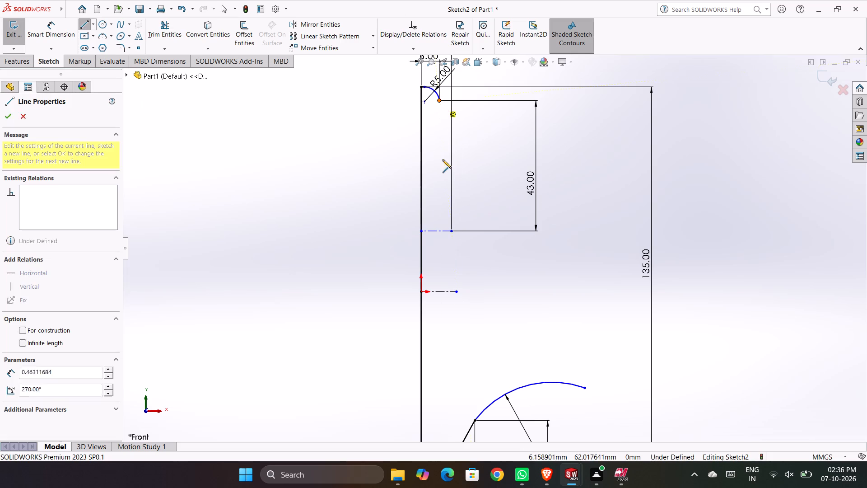
{"action": "left_click", "coordinate": [445, 170]}
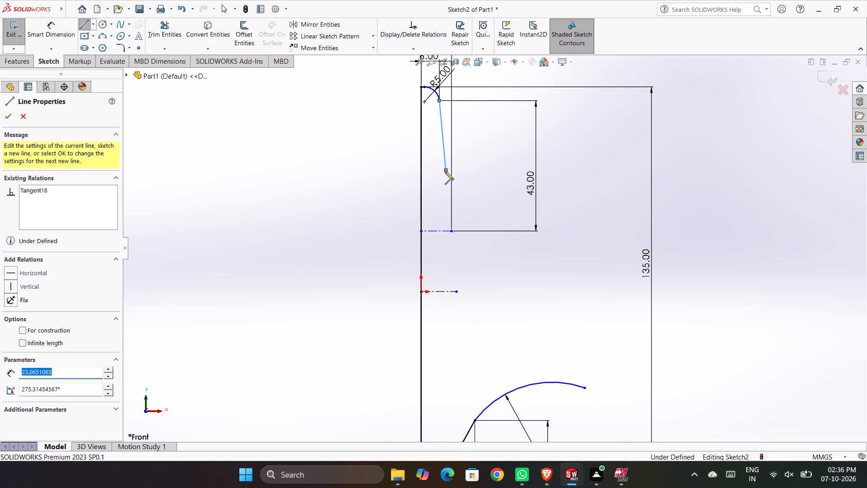
{"action": "key", "text": "Escape"}
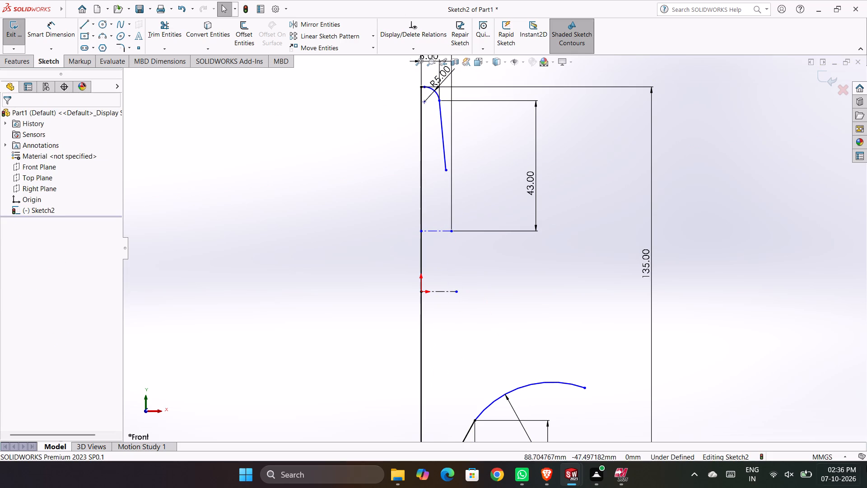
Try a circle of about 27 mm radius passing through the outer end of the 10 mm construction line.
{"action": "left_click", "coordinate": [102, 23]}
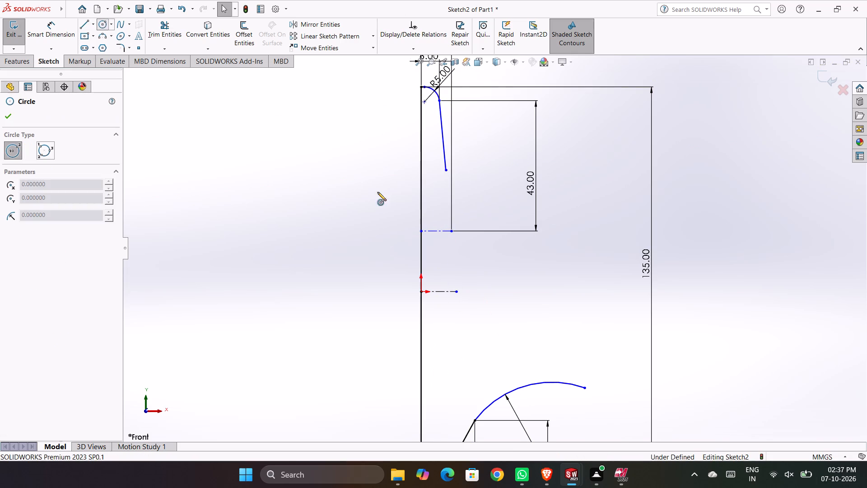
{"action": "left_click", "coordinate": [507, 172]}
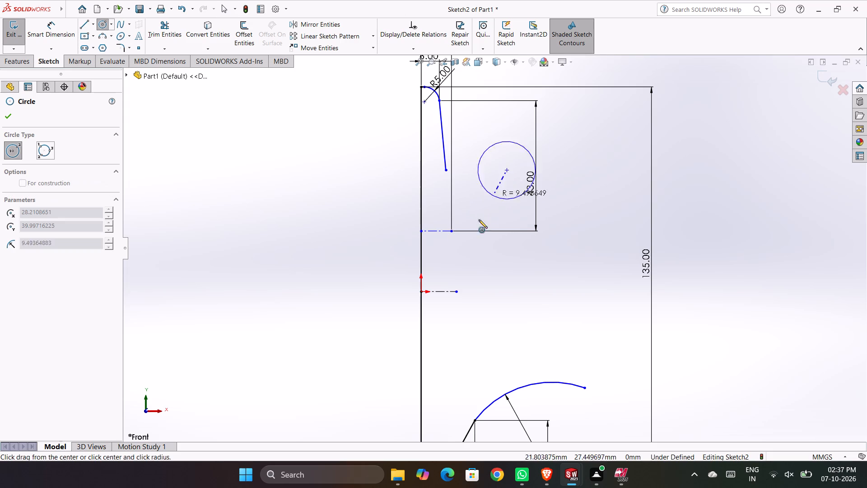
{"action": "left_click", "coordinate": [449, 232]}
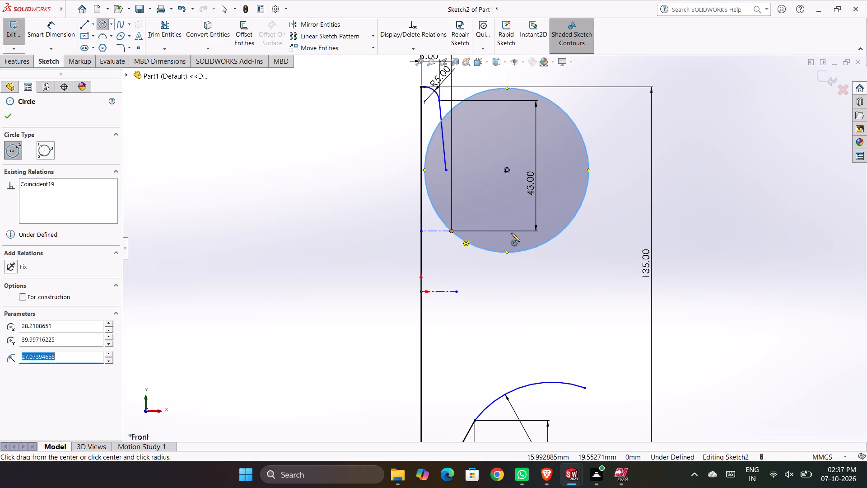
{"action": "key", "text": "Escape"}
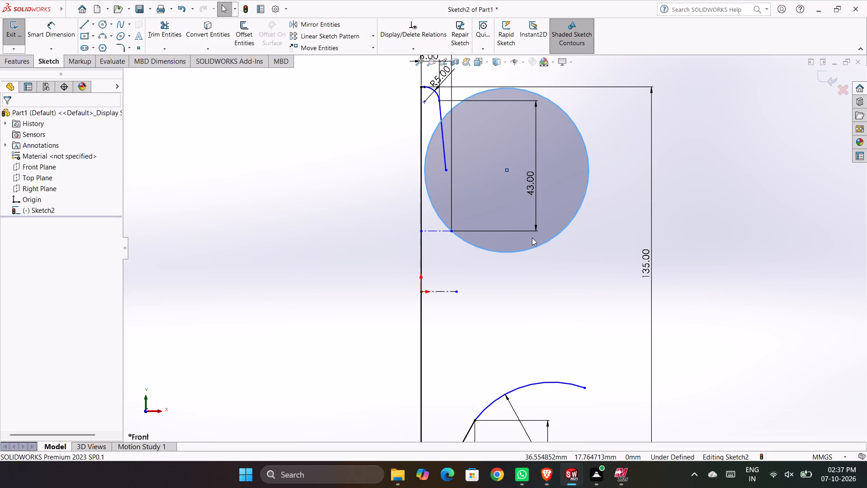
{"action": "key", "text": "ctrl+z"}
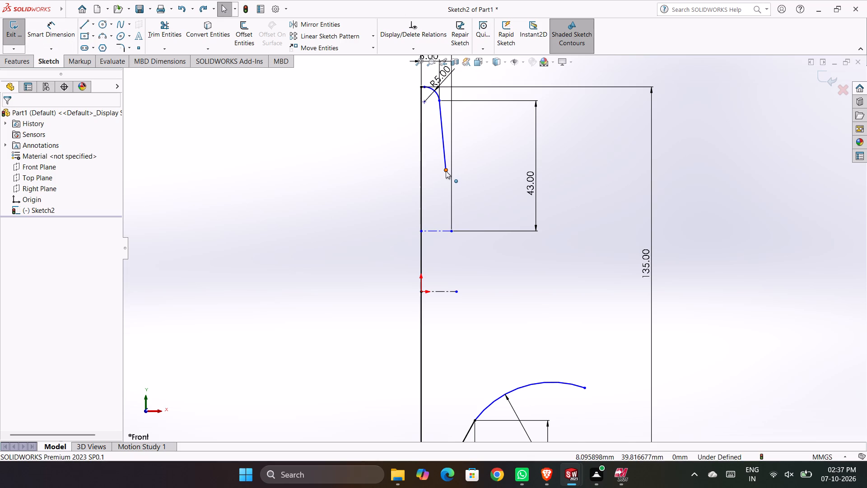
Sketch a three-point arc of about 57 mm radius from the slanted line's lower end to the 10 mm construction line's outer end.
{"action": "left_click", "coordinate": [107, 38]}
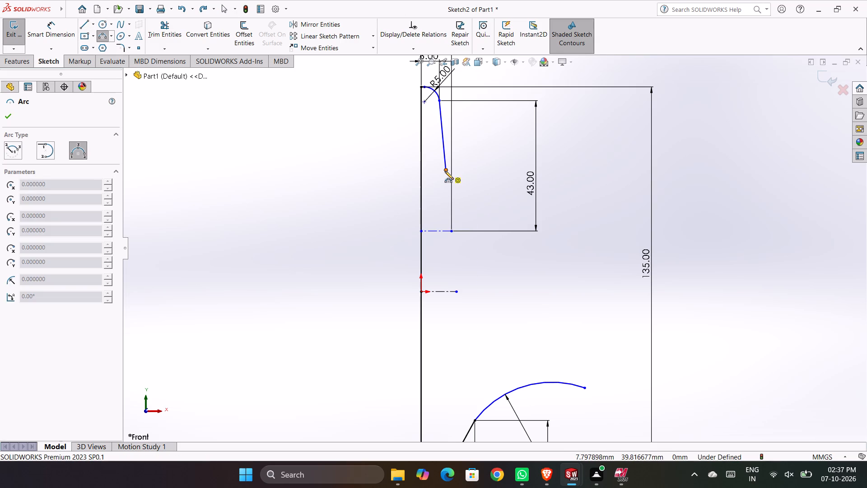
{"action": "left_click", "coordinate": [445, 170]}
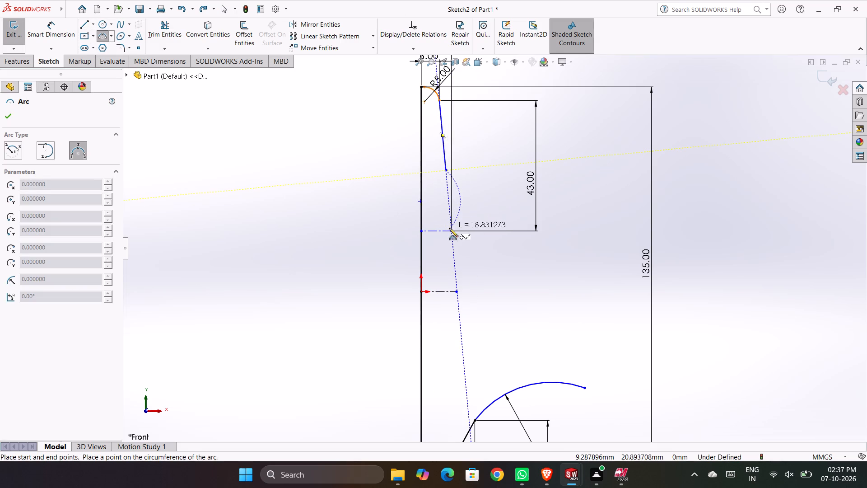
{"action": "left_click", "coordinate": [449, 231]}
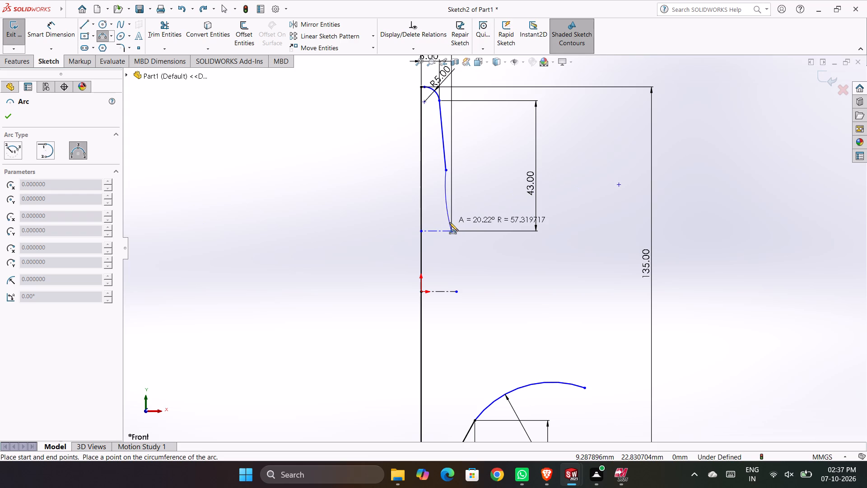
{"action": "left_click", "coordinate": [449, 222]}
{"action": "key", "text": "Escape"}
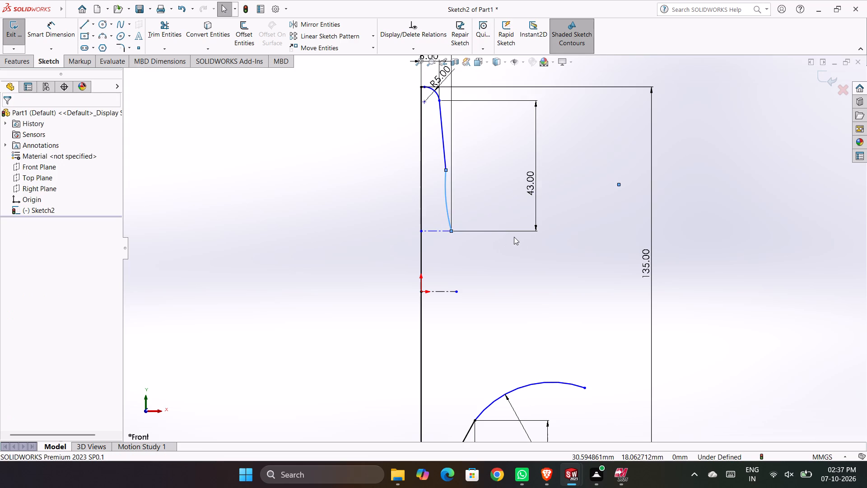
Dimension the new arc below the slanted line with a radius of 80 mm.
{"action": "left_click", "coordinate": [42, 33]}
{"action": "left_click", "coordinate": [444, 193]}
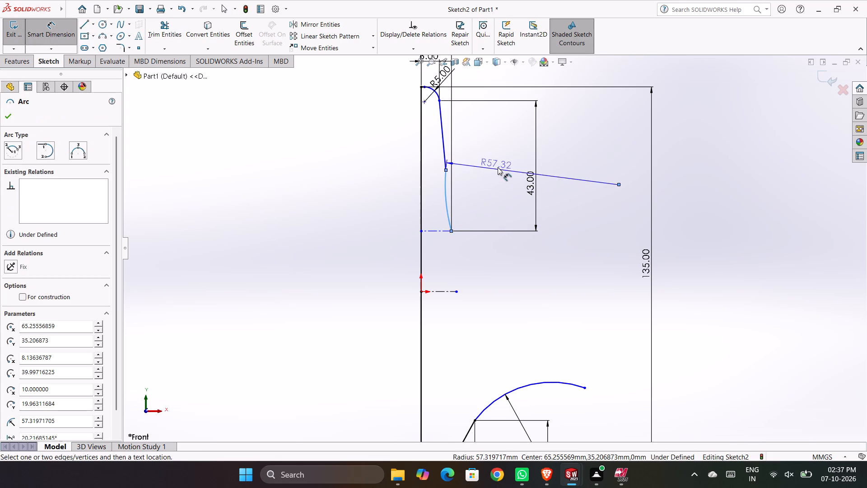
{"action": "left_click", "coordinate": [498, 192]}
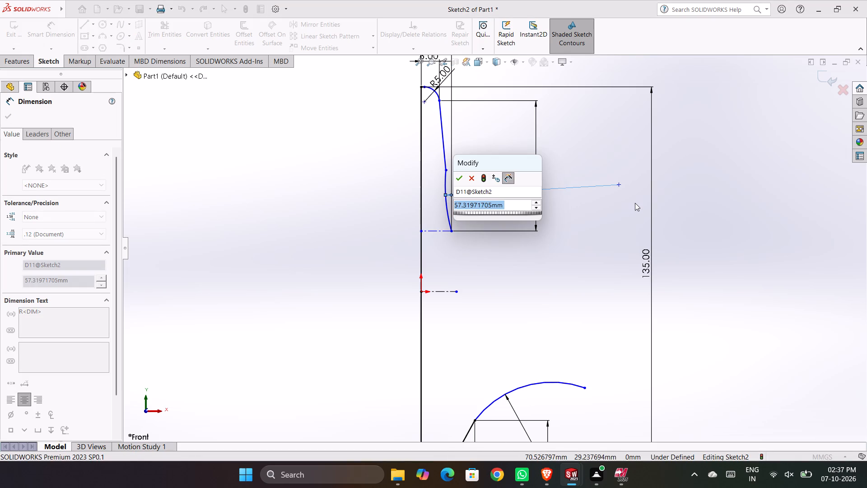
{"action": "type", "text": "80"}
{"action": "key", "text": "Return"}
{"action": "key", "text": "Return"}
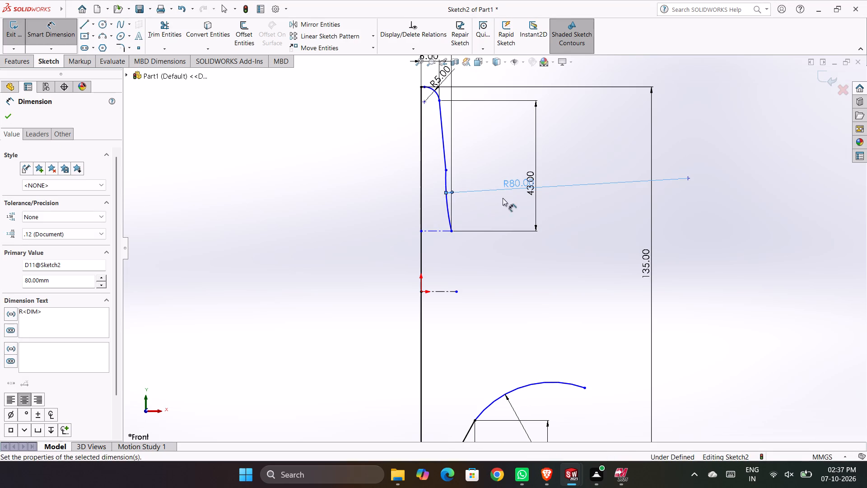
Set the radius of the arc below the slanted line to 880 mm.
{"action": "double_click", "coordinate": [512, 183]}
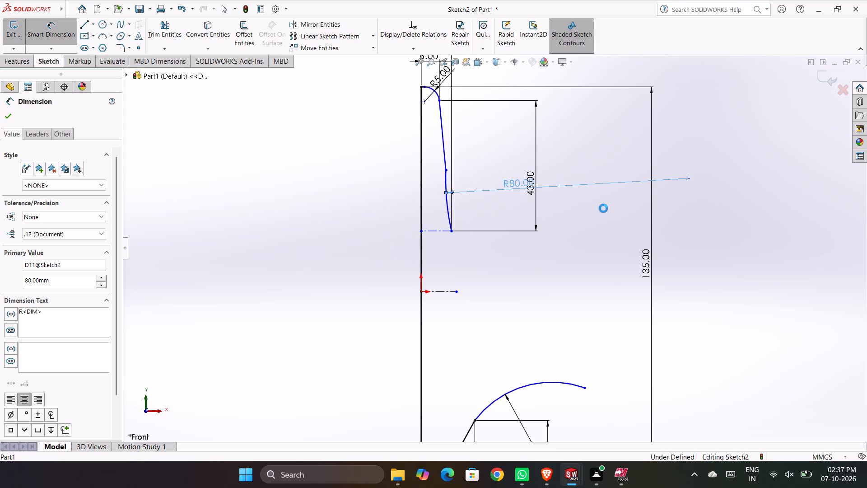
{"action": "type", "text": "88"}
{"action": "key", "text": "0"}
{"action": "key", "text": "Return"}
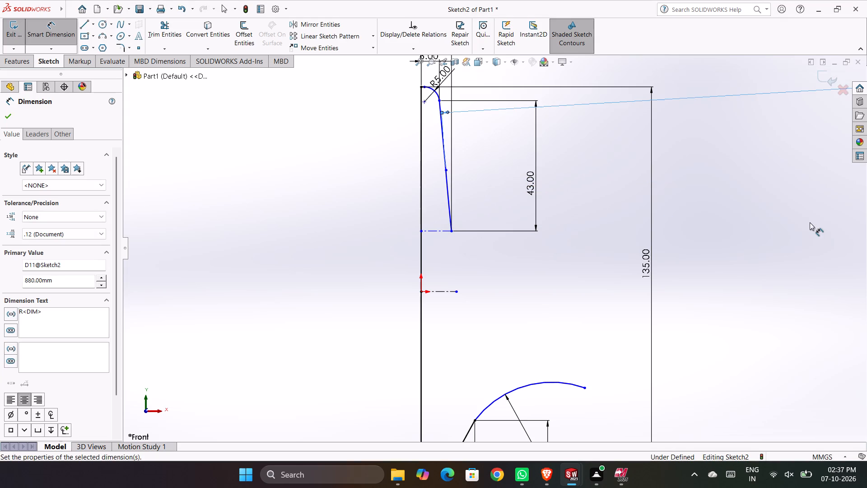
{"action": "left_click", "coordinate": [749, 212]}
Delete the slanted line between the R5 arc and the R880 arc.
{"action": "scroll", "coordinate": [716, 224], "scroll_direction": "up", "scroll_amount": 4}
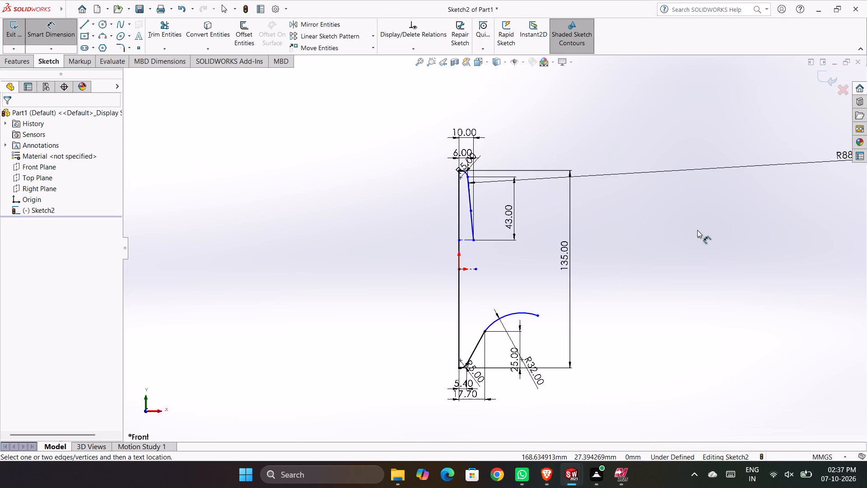
{"action": "scroll", "coordinate": [489, 212], "scroll_direction": "down", "scroll_amount": 4}
{"action": "scroll", "coordinate": [448, 165], "scroll_direction": "down", "scroll_amount": 1}
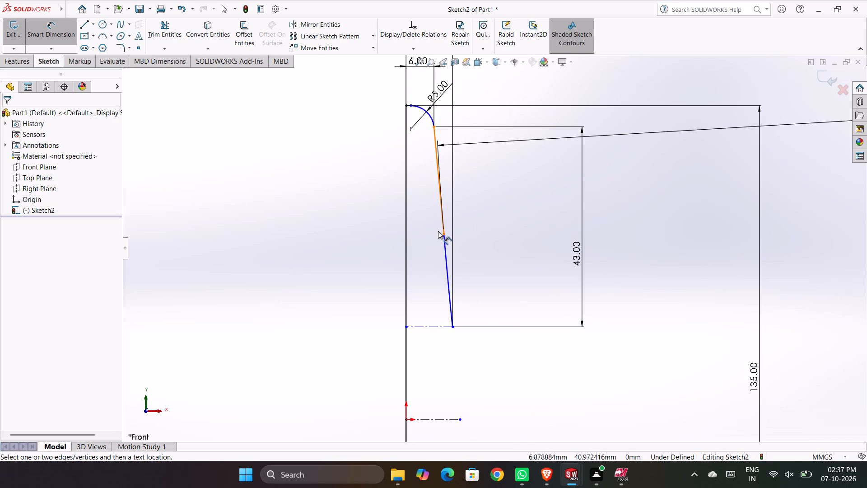
{"action": "left_click", "coordinate": [436, 140]}
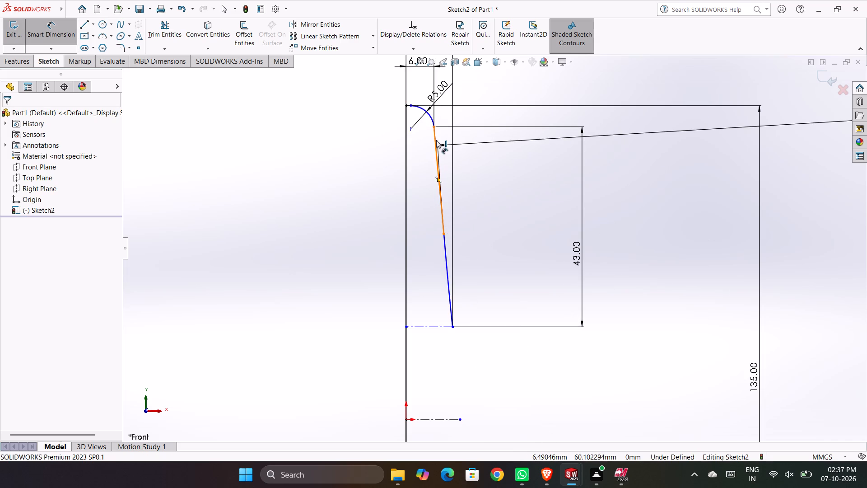
{"action": "key", "text": "Delete"}
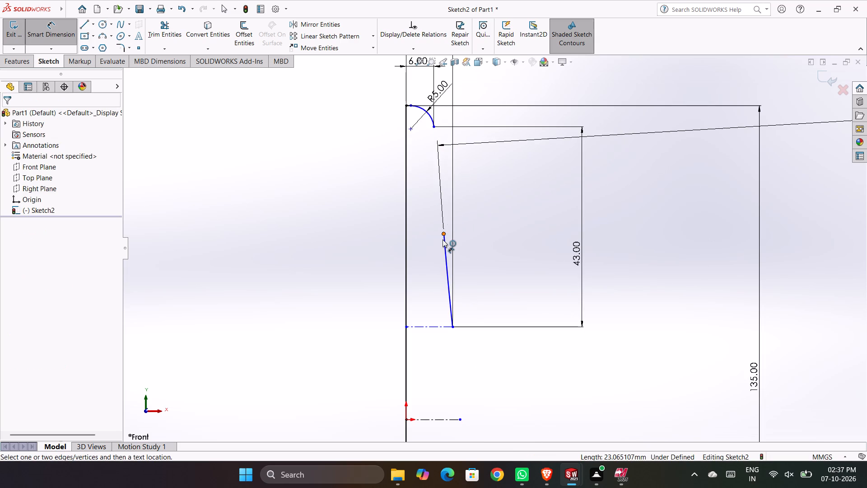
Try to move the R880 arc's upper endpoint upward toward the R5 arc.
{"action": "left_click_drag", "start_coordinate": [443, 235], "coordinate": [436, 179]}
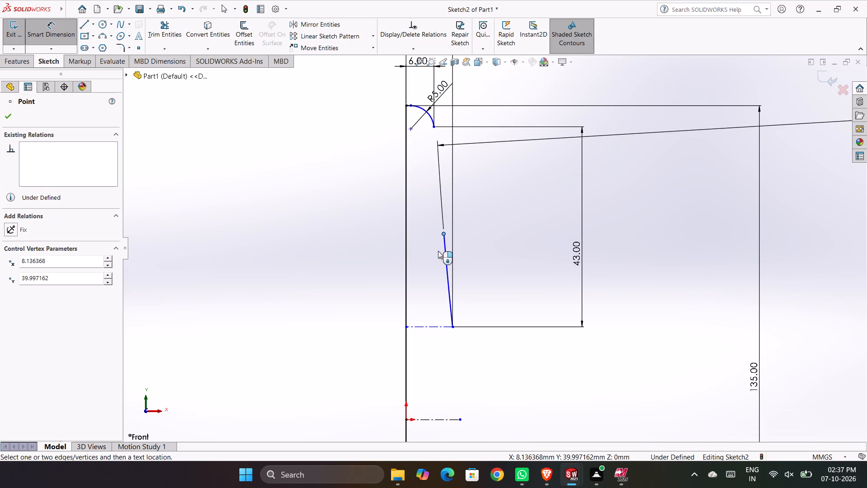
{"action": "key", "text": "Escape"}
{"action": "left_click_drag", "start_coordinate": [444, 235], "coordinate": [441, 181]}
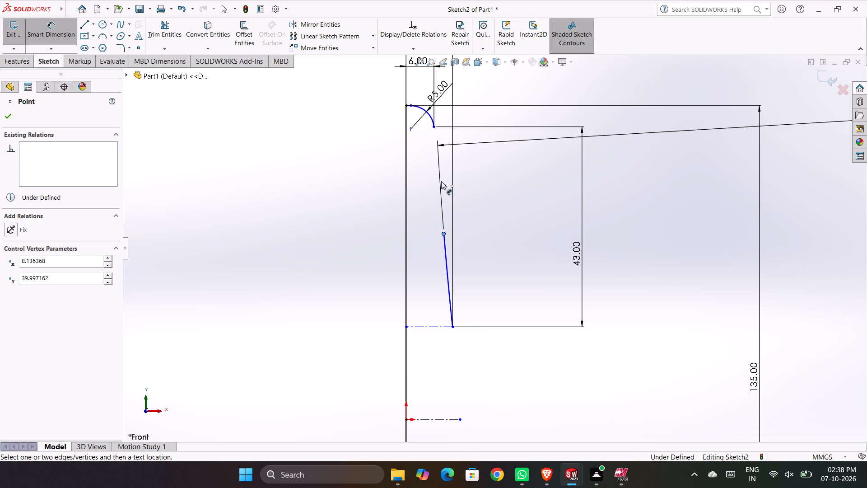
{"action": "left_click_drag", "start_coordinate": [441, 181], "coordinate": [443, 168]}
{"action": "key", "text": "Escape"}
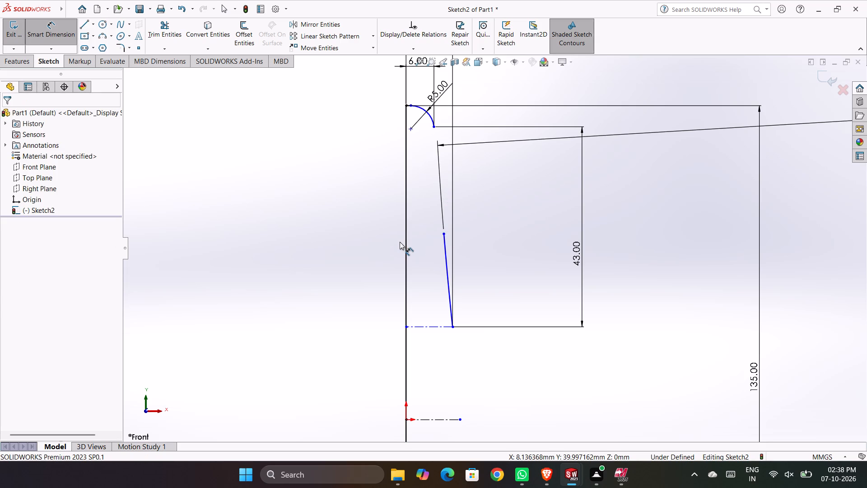
Sketch a centerpoint arc of about 2.74° around the R880 arc's centre, from the 10 mm construction line's outer end to just below the R5 arc.
{"action": "left_click", "coordinate": [101, 36]}
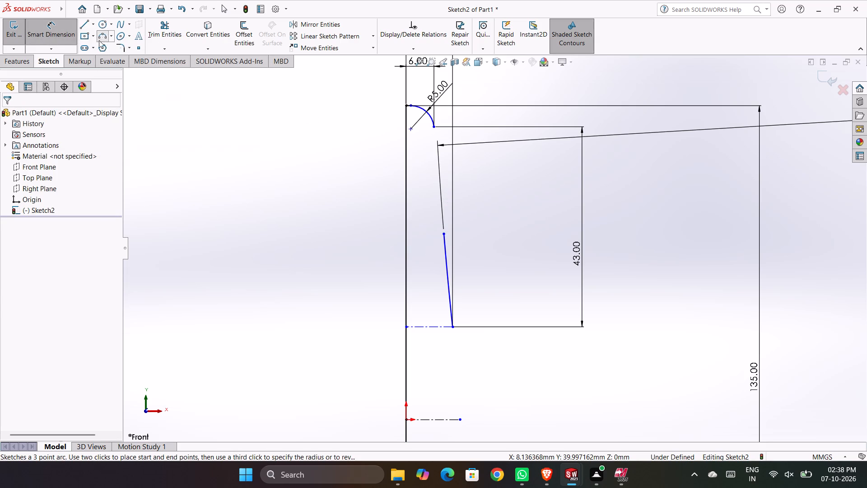
{"action": "left_click", "coordinate": [111, 37]}
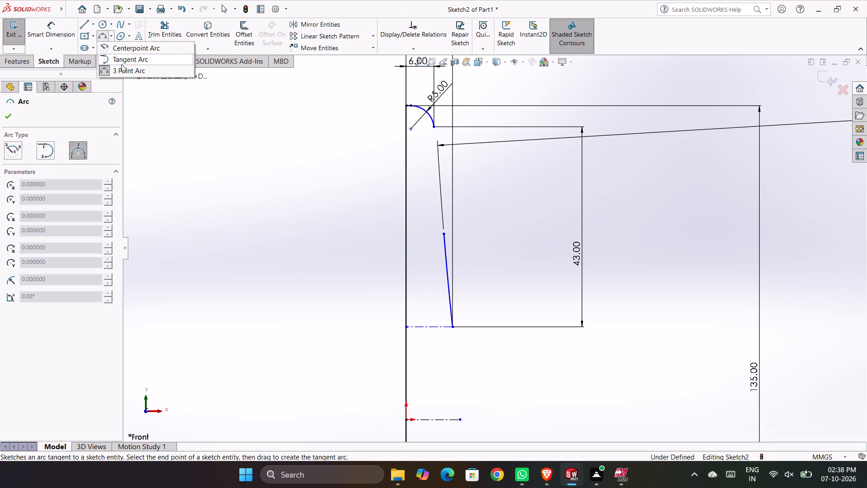
{"action": "left_click", "coordinate": [129, 51]}
{"action": "scroll", "coordinate": [290, 205], "scroll_direction": "up", "scroll_amount": 8}
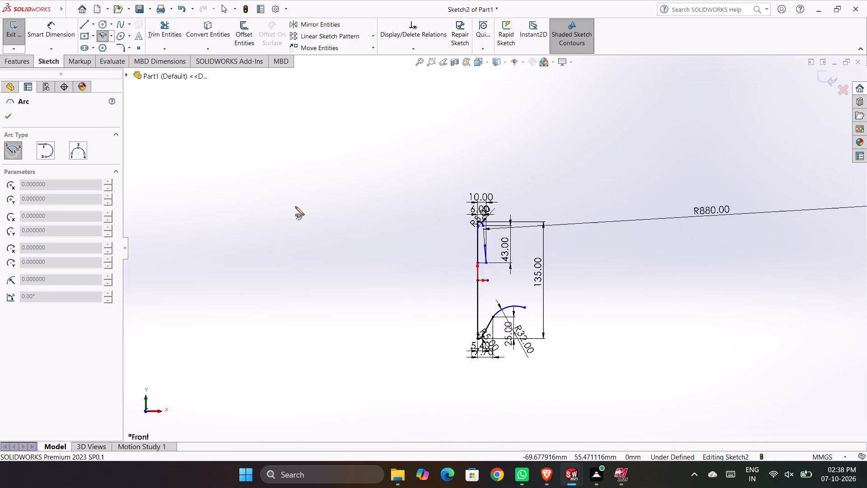
{"action": "scroll", "coordinate": [411, 284], "scroll_direction": "up", "scroll_amount": 4}
{"action": "scroll", "coordinate": [594, 319], "scroll_direction": "up", "scroll_amount": 5}
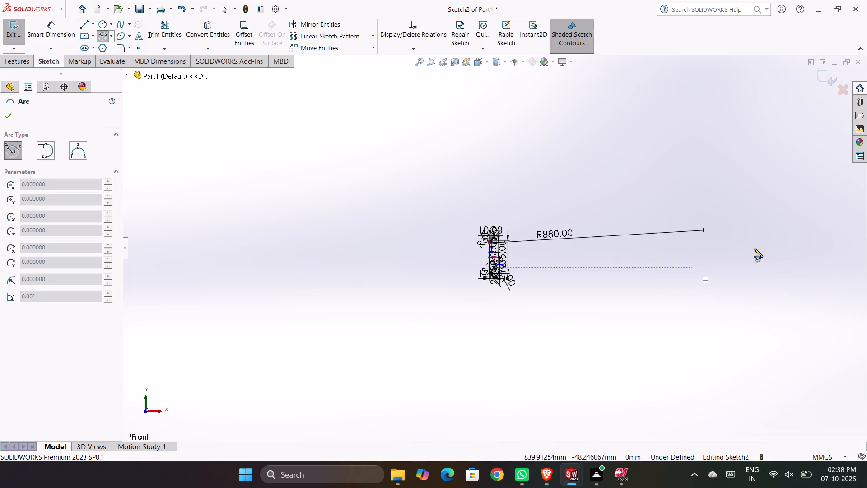
{"action": "left_click", "coordinate": [704, 230]}
{"action": "scroll", "coordinate": [501, 249], "scroll_direction": "down", "scroll_amount": 5}
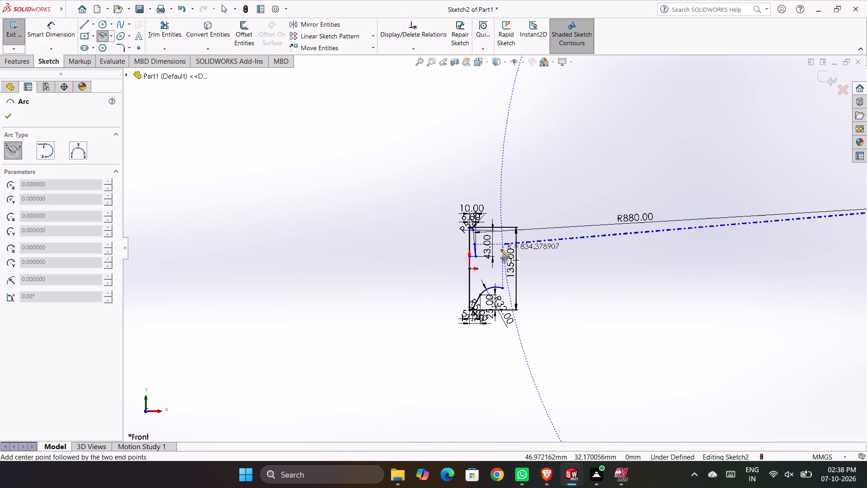
{"action": "scroll", "coordinate": [501, 249], "scroll_direction": "down", "scroll_amount": 6}
{"action": "left_click", "coordinate": [444, 264]}
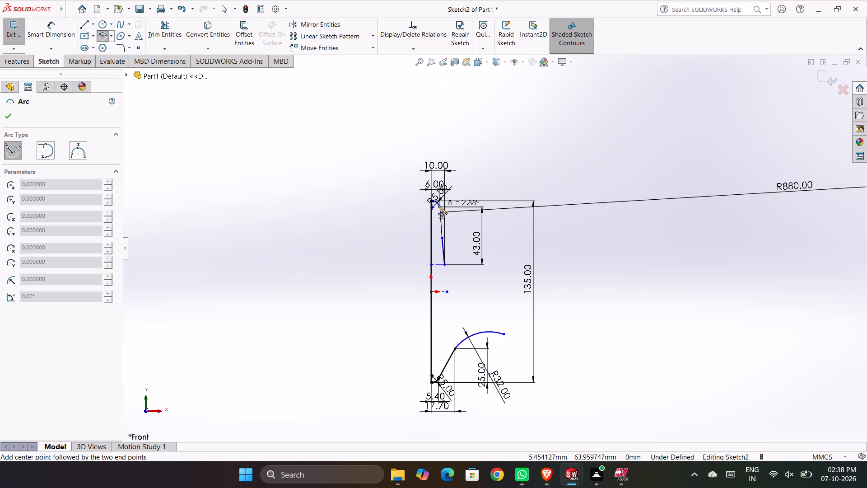
{"action": "scroll", "coordinate": [442, 206], "scroll_direction": "down", "scroll_amount": 9}
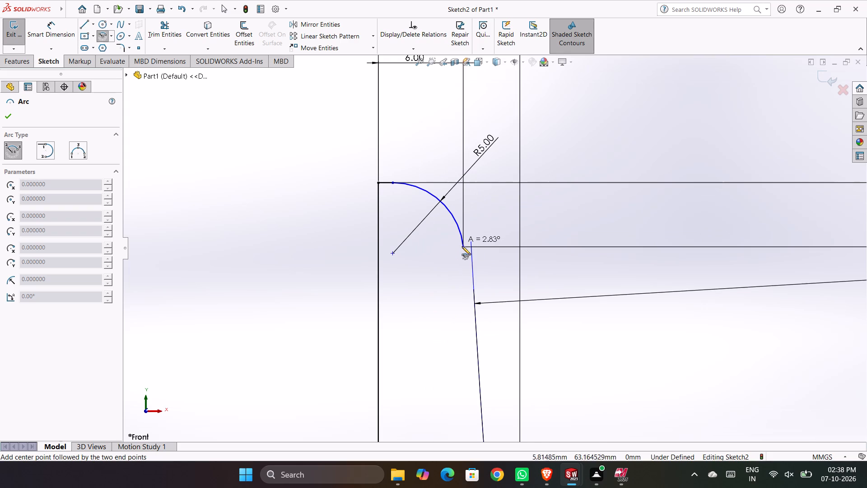
{"action": "left_click", "coordinate": [470, 264]}
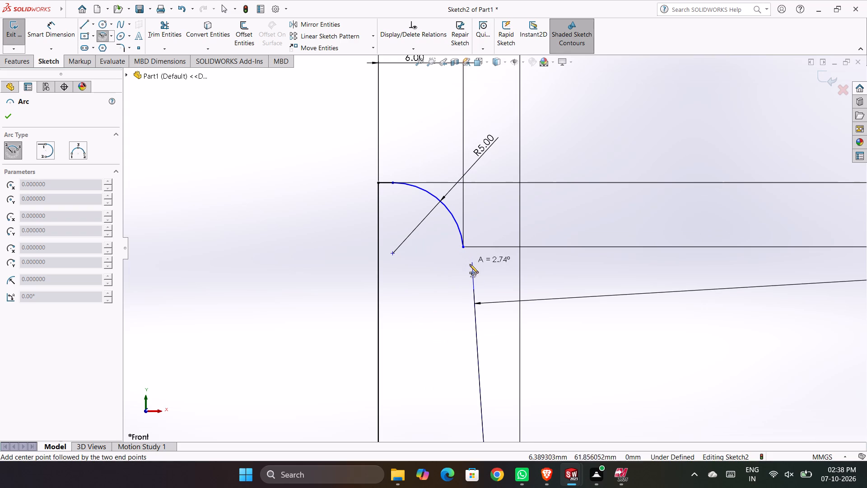
{"action": "key", "text": "Escape"}
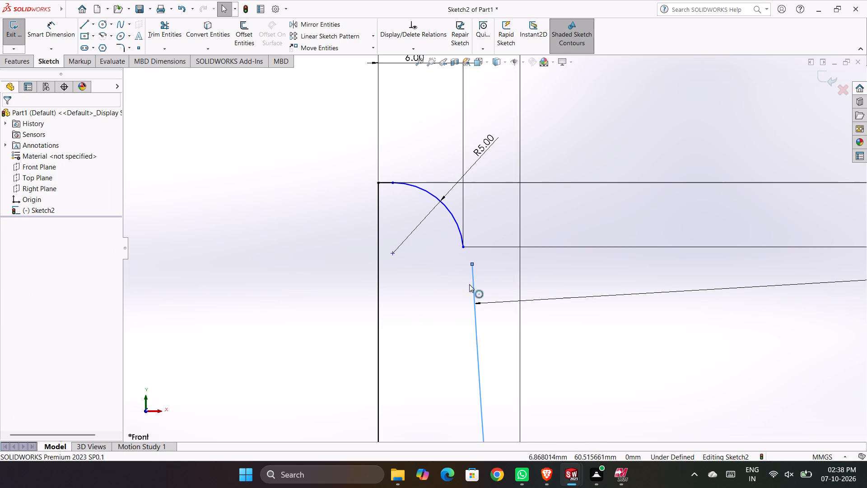
Sketch a slanted line from the R5 arc's lower end down onto the R880 arc, just below that arc's upper endpoint.
{"action": "scroll", "coordinate": [452, 293], "scroll_direction": "up", "scroll_amount": 5}
{"action": "scroll", "coordinate": [472, 328], "scroll_direction": "up", "scroll_amount": 4}
{"action": "scroll", "coordinate": [532, 324], "scroll_direction": "down", "scroll_amount": 6}
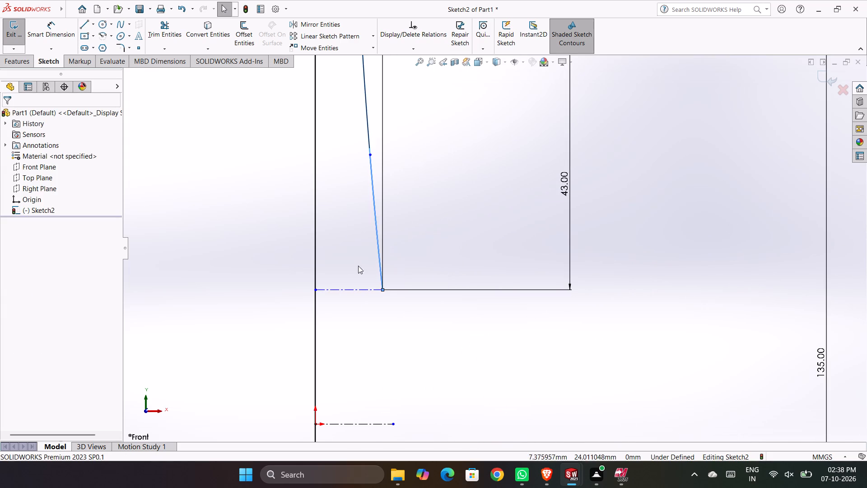
{"action": "key", "text": "Escape"}
{"action": "scroll", "coordinate": [300, 297], "scroll_direction": "up", "scroll_amount": 6}
{"action": "scroll", "coordinate": [346, 286], "scroll_direction": "up", "scroll_amount": 10}
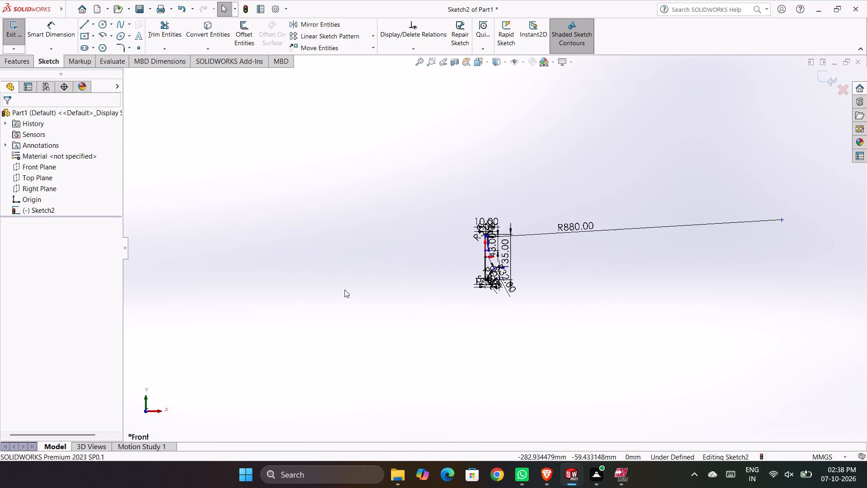
{"action": "scroll", "coordinate": [738, 319], "scroll_direction": "down", "scroll_amount": 5}
{"action": "scroll", "coordinate": [269, 117], "scroll_direction": "down", "scroll_amount": 4}
{"action": "scroll", "coordinate": [430, 311], "scroll_direction": "down", "scroll_amount": 5}
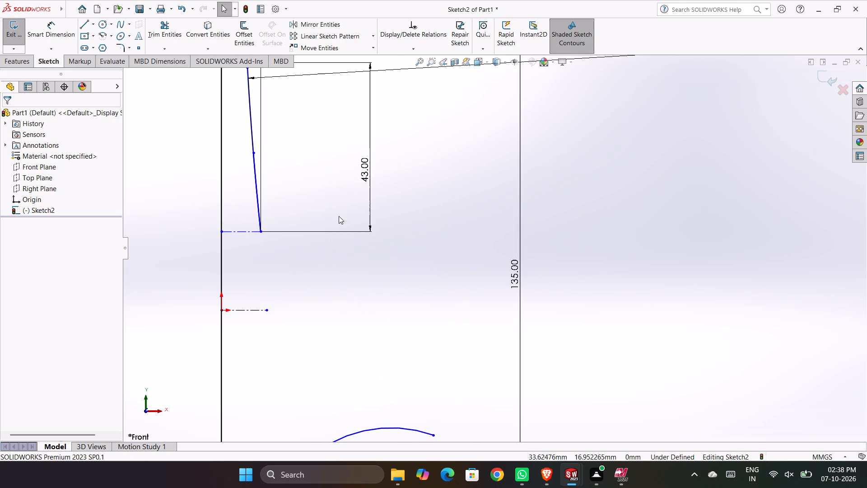
{"action": "scroll", "coordinate": [293, 145], "scroll_direction": "down", "scroll_amount": 1}
{"action": "scroll", "coordinate": [288, 264], "scroll_direction": "up", "scroll_amount": 4}
{"action": "scroll", "coordinate": [447, 120], "scroll_direction": "down", "scroll_amount": 4}
{"action": "scroll", "coordinate": [298, 240], "scroll_direction": "down", "scroll_amount": 1}
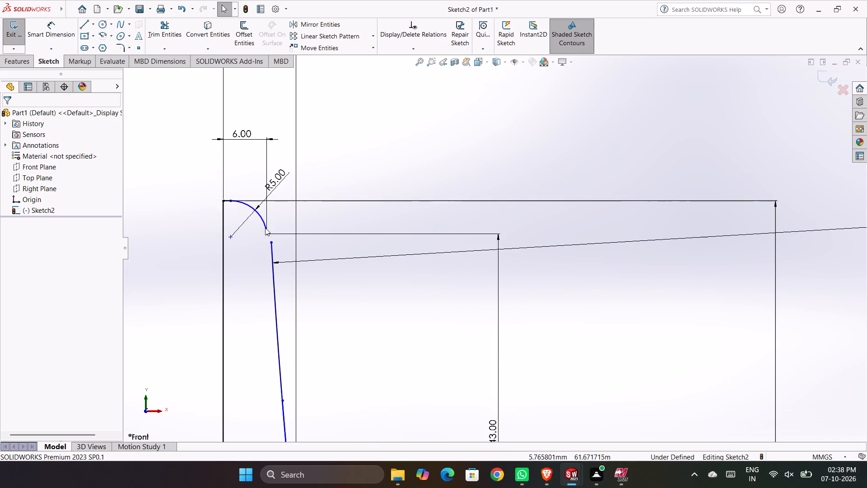
{"action": "left_click", "coordinate": [85, 28]}
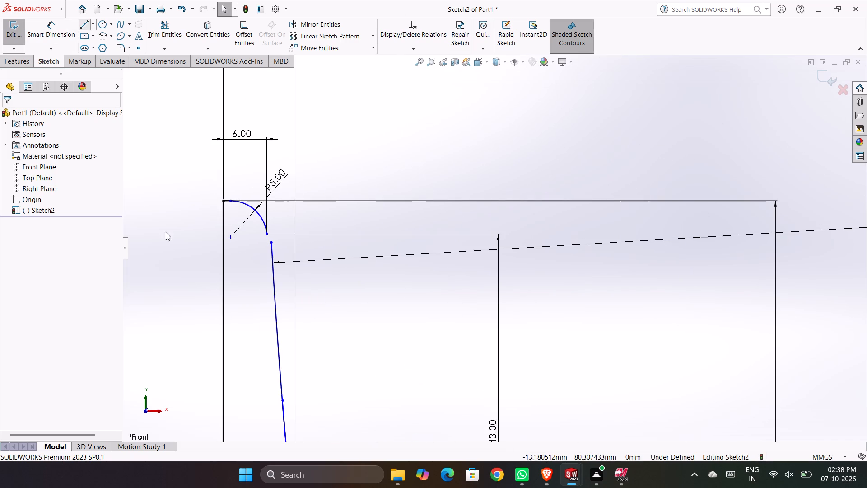
{"action": "left_click", "coordinate": [266, 235]}
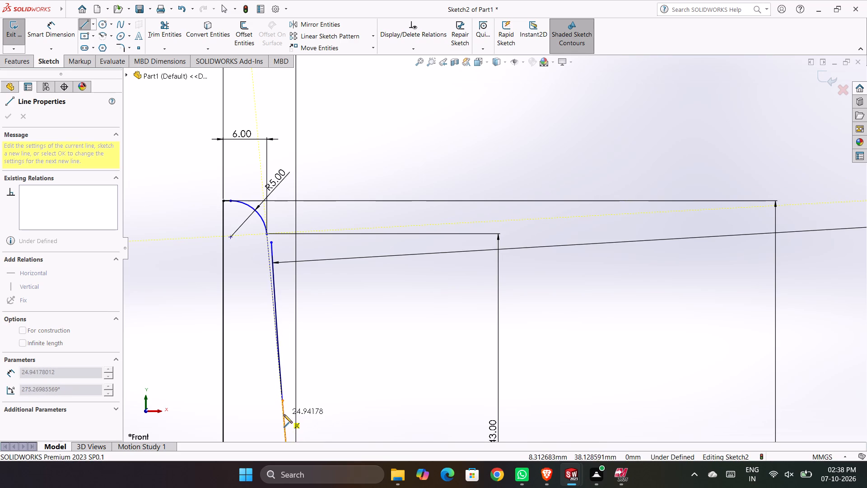
{"action": "left_click", "coordinate": [285, 435]}
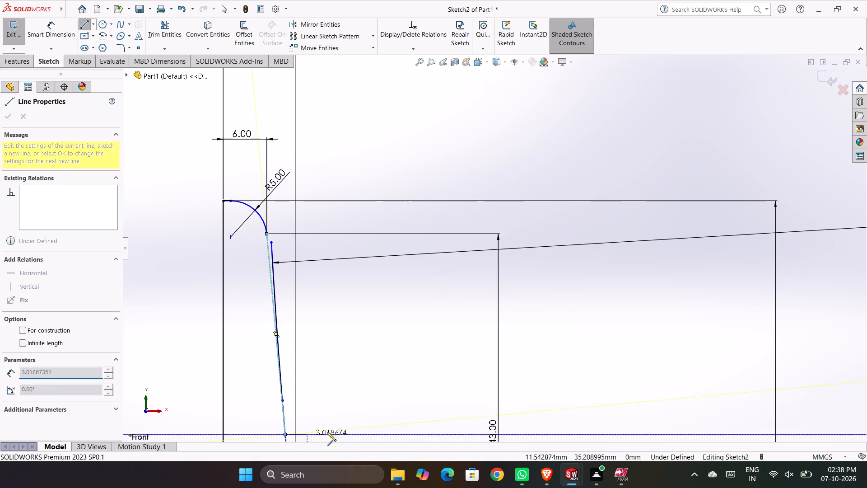
{"action": "key", "text": "Escape"}
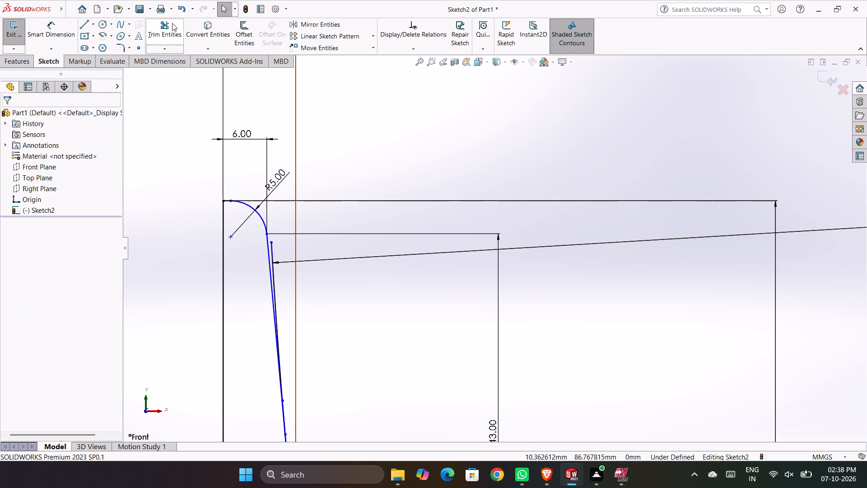
Trim away the upper part of the centerpoint arc beside the new slanted line, below the R5 arc.
{"action": "left_click", "coordinate": [169, 28]}
{"action": "scroll", "coordinate": [274, 235], "scroll_direction": "down", "scroll_amount": 1}
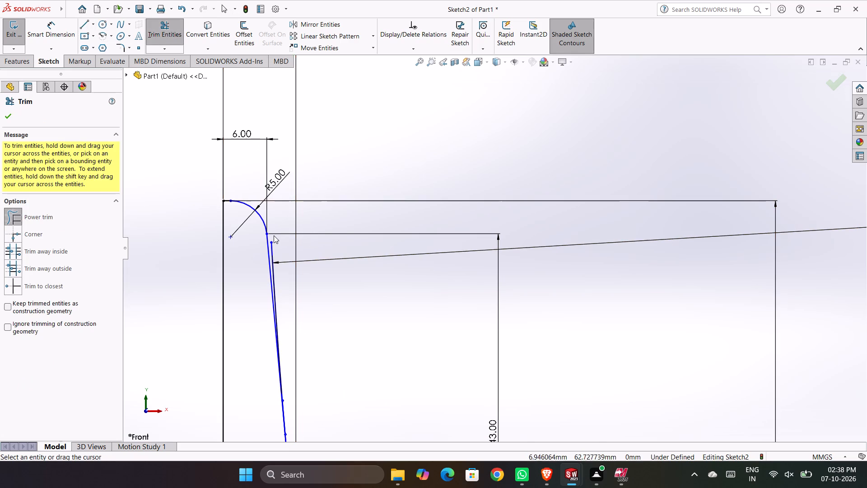
{"action": "scroll", "coordinate": [274, 235], "scroll_direction": "down", "scroll_amount": 4}
{"action": "scroll", "coordinate": [328, 254], "scroll_direction": "down", "scroll_amount": 3}
{"action": "left_click_drag", "start_coordinate": [428, 256], "coordinate": [410, 265]}
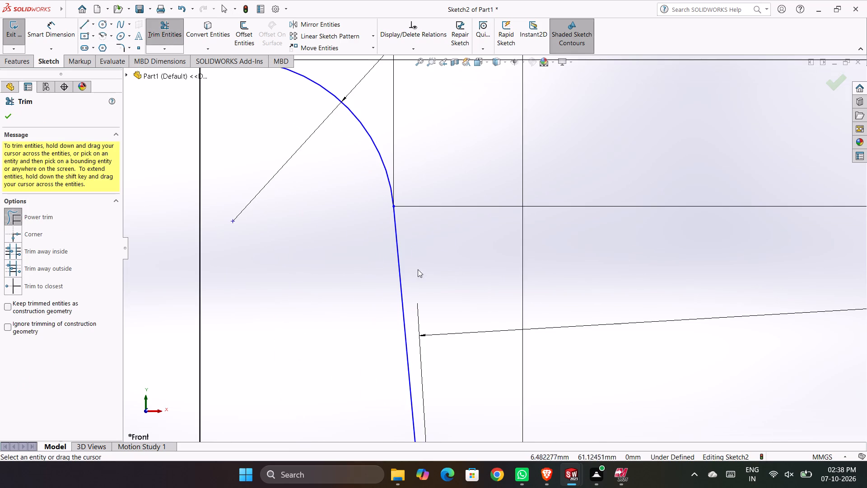
Add a tangent relation between the R880 arc and the slanted line running down from the R5 arc.
{"action": "scroll", "coordinate": [434, 318], "scroll_direction": "up", "scroll_amount": 5}
{"action": "scroll", "coordinate": [464, 398], "scroll_direction": "up", "scroll_amount": 4}
{"action": "scroll", "coordinate": [499, 411], "scroll_direction": "up", "scroll_amount": 3}
{"action": "scroll", "coordinate": [507, 330], "scroll_direction": "down", "scroll_amount": 6}
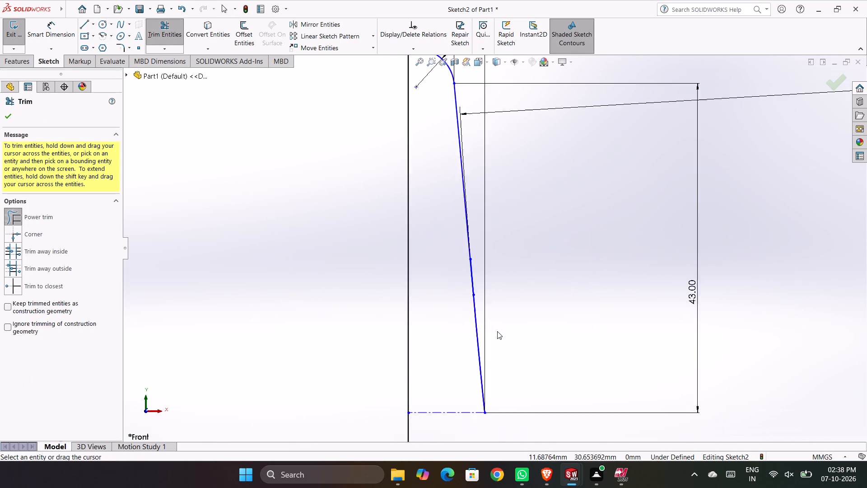
{"action": "scroll", "coordinate": [480, 295], "scroll_direction": "down", "scroll_amount": 7}
{"action": "scroll", "coordinate": [419, 159], "scroll_direction": "down", "scroll_amount": 6}
{"action": "scroll", "coordinate": [462, 198], "scroll_direction": "up", "scroll_amount": 1}
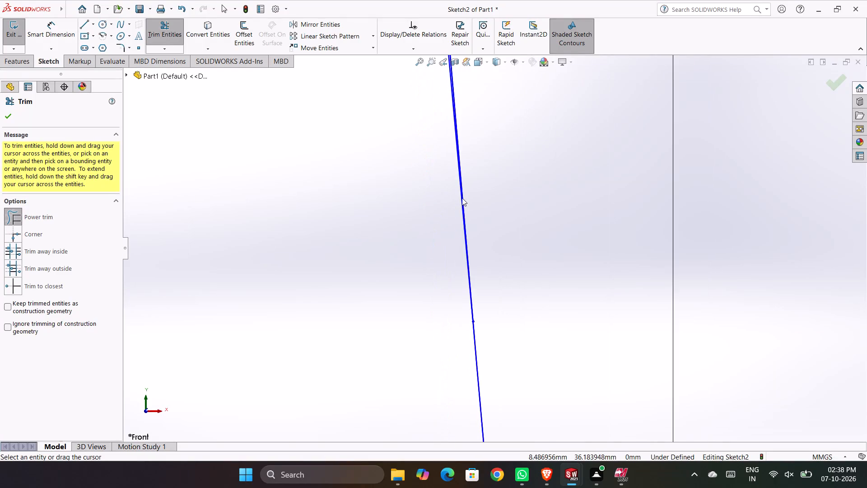
{"action": "scroll", "coordinate": [463, 202], "scroll_direction": "down", "scroll_amount": 6}
{"action": "scroll", "coordinate": [473, 237], "scroll_direction": "up", "scroll_amount": 5}
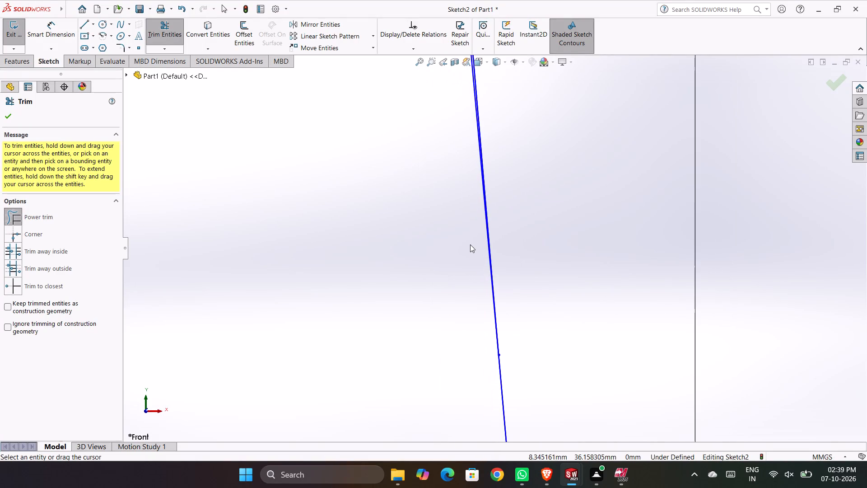
{"action": "scroll", "coordinate": [467, 244], "scroll_direction": "up", "scroll_amount": 10}
{"action": "scroll", "coordinate": [502, 186], "scroll_direction": "down", "scroll_amount": 3}
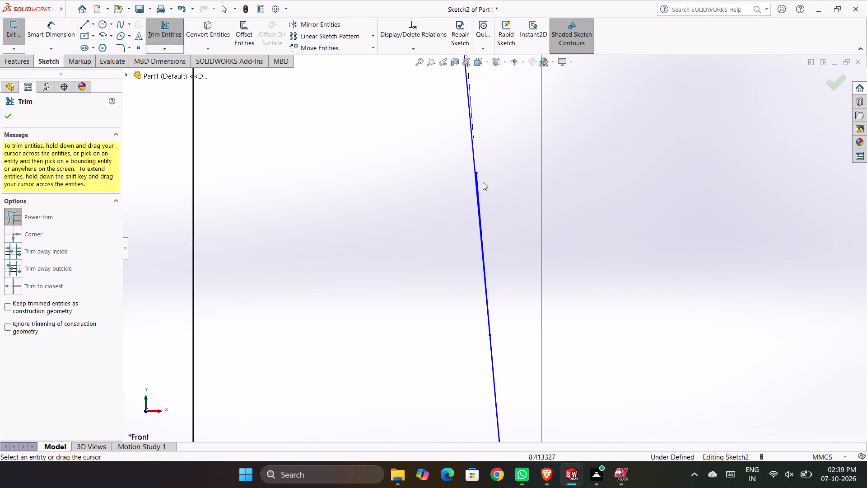
{"action": "scroll", "coordinate": [477, 178], "scroll_direction": "down", "scroll_amount": 8}
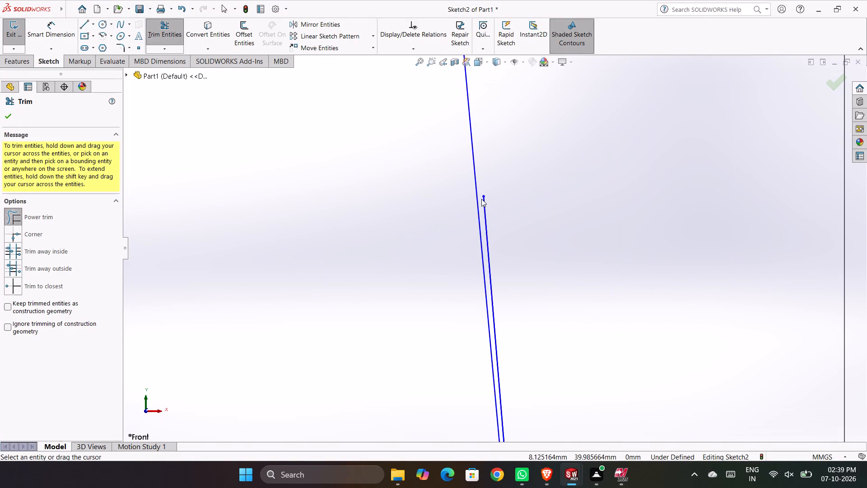
{"action": "key", "text": "Escape"}
{"action": "right_click_drag", "start_coordinate": [545, 218], "coordinate": [499, 216]}
{"action": "left_click", "coordinate": [486, 216]}
{"action": "left_click", "coordinate": [478, 216]}
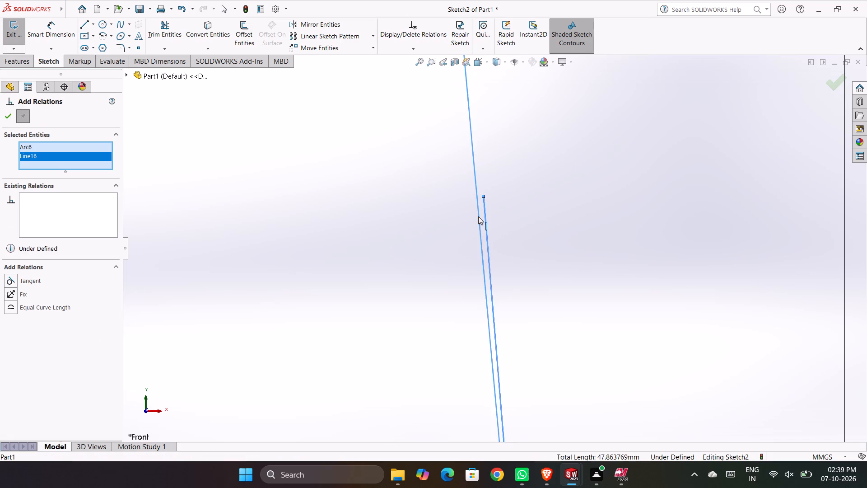
{"action": "left_click", "coordinate": [35, 278]}
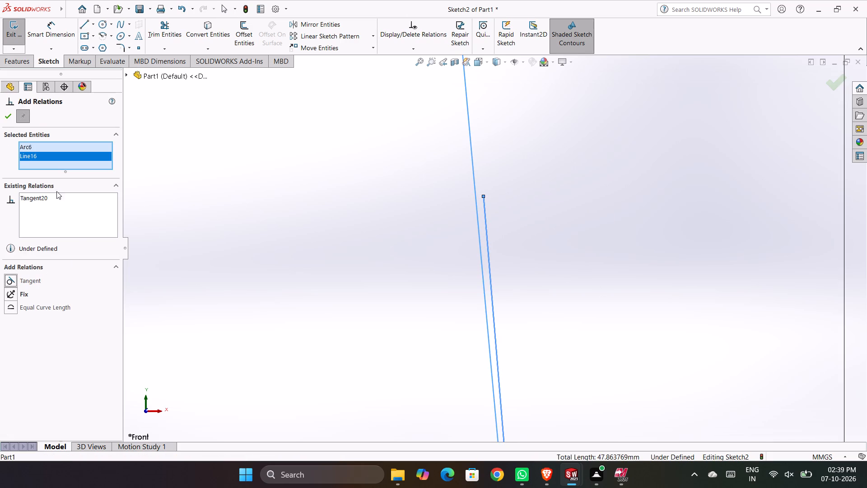
{"action": "left_click", "coordinate": [8, 117]}
{"action": "key", "text": "Escape"}
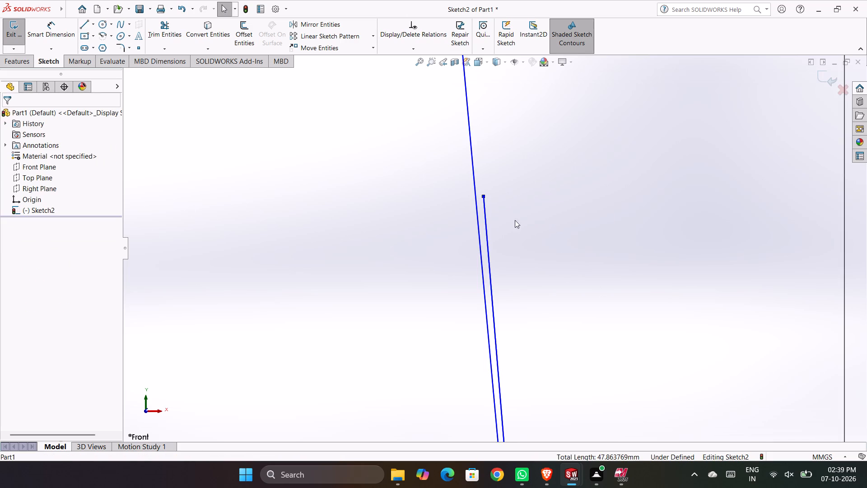
Trim away the piece of the R880 arc that runs beside the slanted line above their tangent point.
{"action": "right_click_drag", "start_coordinate": [524, 225], "coordinate": [466, 267]}
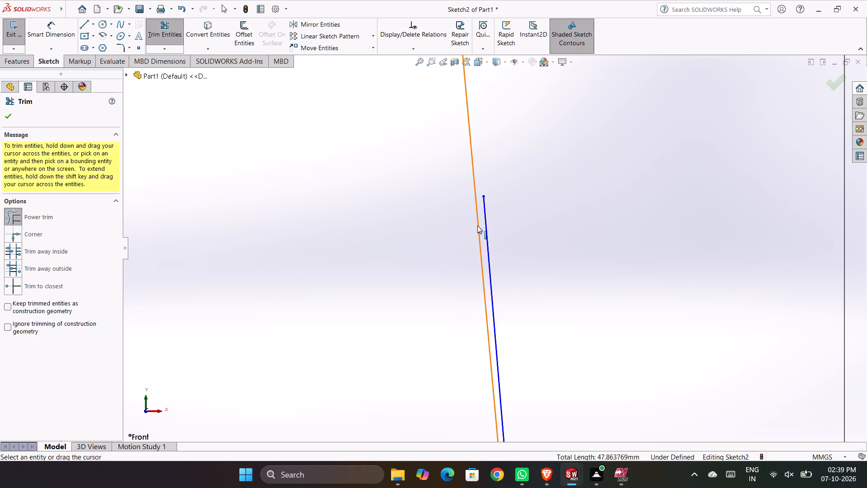
{"action": "left_click_drag", "start_coordinate": [485, 226], "coordinate": [506, 237]}
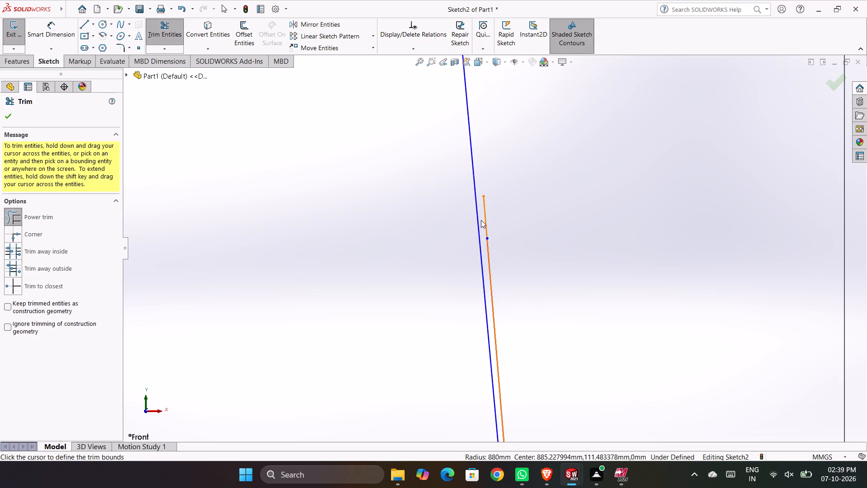
{"action": "left_click_drag", "start_coordinate": [481, 220], "coordinate": [498, 230]}
{"action": "left_click_drag", "start_coordinate": [484, 240], "coordinate": [496, 254]}
Examine the junction of the slanted line and the trimmed R880 arc within the upper profile.
{"action": "scroll", "coordinate": [504, 262], "scroll_direction": "up", "scroll_amount": 3}
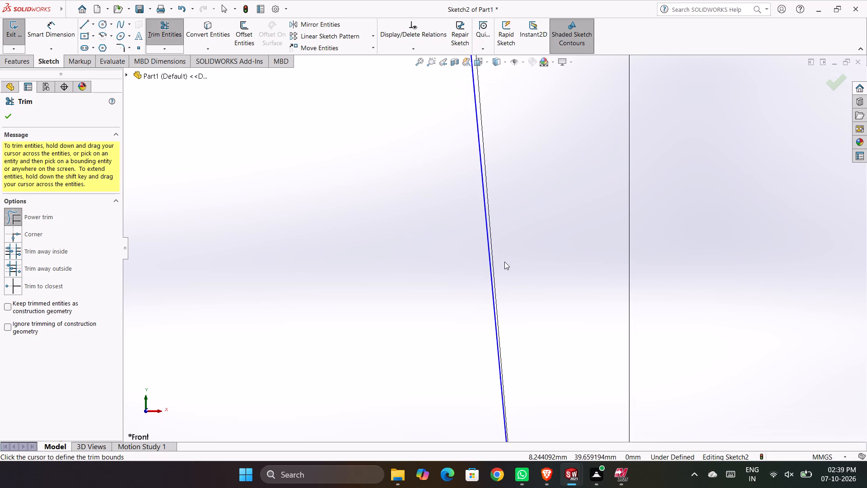
{"action": "scroll", "coordinate": [504, 262], "scroll_direction": "up", "scroll_amount": 13}
{"action": "scroll", "coordinate": [503, 333], "scroll_direction": "down", "scroll_amount": 5}
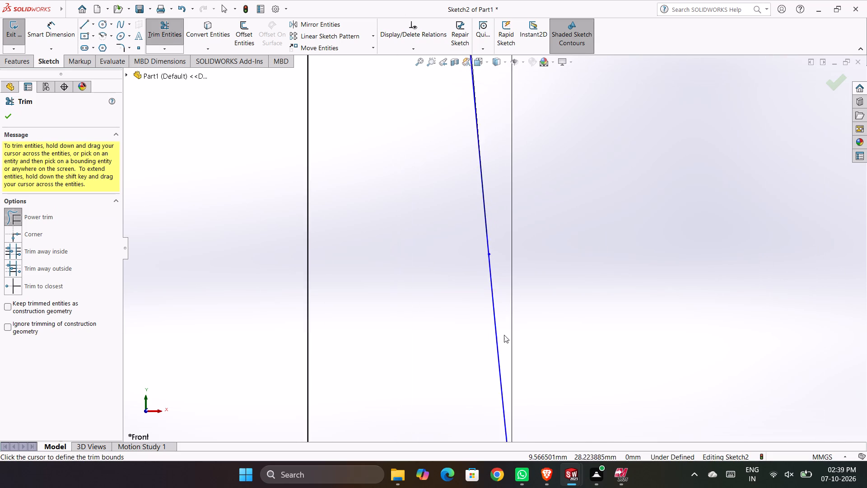
{"action": "scroll", "coordinate": [503, 331], "scroll_direction": "up", "scroll_amount": 5}
{"action": "scroll", "coordinate": [519, 339], "scroll_direction": "down", "scroll_amount": 5}
{"action": "scroll", "coordinate": [458, 203], "scroll_direction": "up", "scroll_amount": 4}
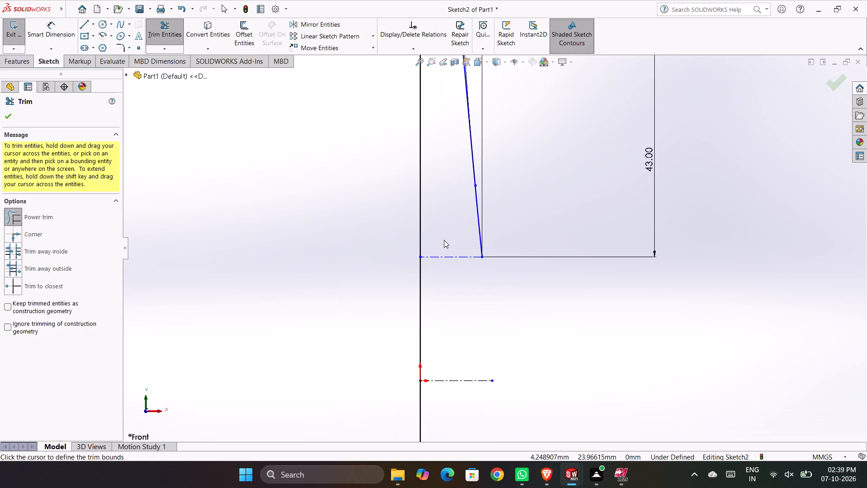
{"action": "scroll", "coordinate": [444, 240], "scroll_direction": "up", "scroll_amount": 5}
{"action": "scroll", "coordinate": [533, 195], "scroll_direction": "down", "scroll_amount": 2}
{"action": "scroll", "coordinate": [486, 209], "scroll_direction": "down", "scroll_amount": 6}
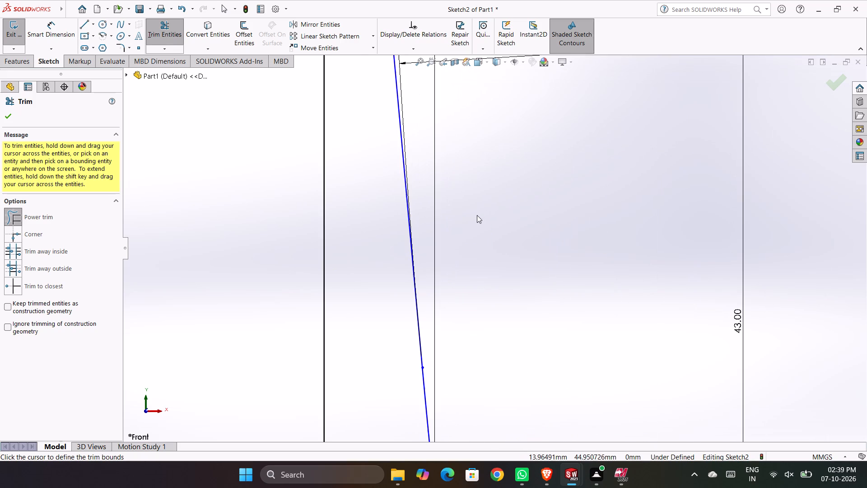
{"action": "scroll", "coordinate": [434, 253], "scroll_direction": "up", "scroll_amount": 7}
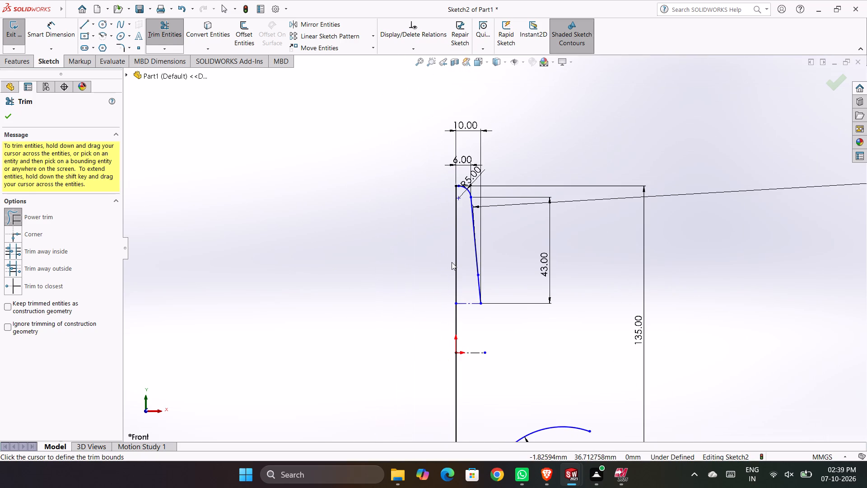
{"action": "key", "text": "Escape"}
Reposition the R880 dimension so its leader points lower on the upper profile and its text sits closer to the sketch.
{"action": "left_click_drag", "start_coordinate": [476, 207], "coordinate": [484, 268]}
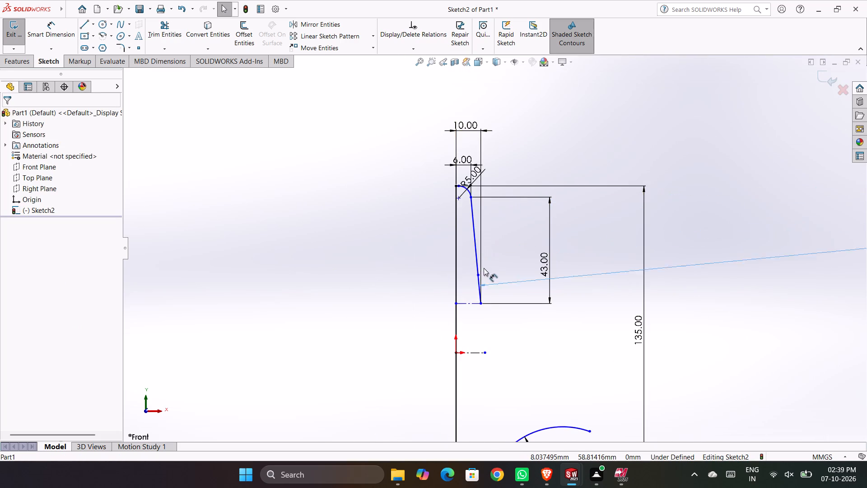
{"action": "left_click_drag", "start_coordinate": [484, 268], "coordinate": [483, 266]}
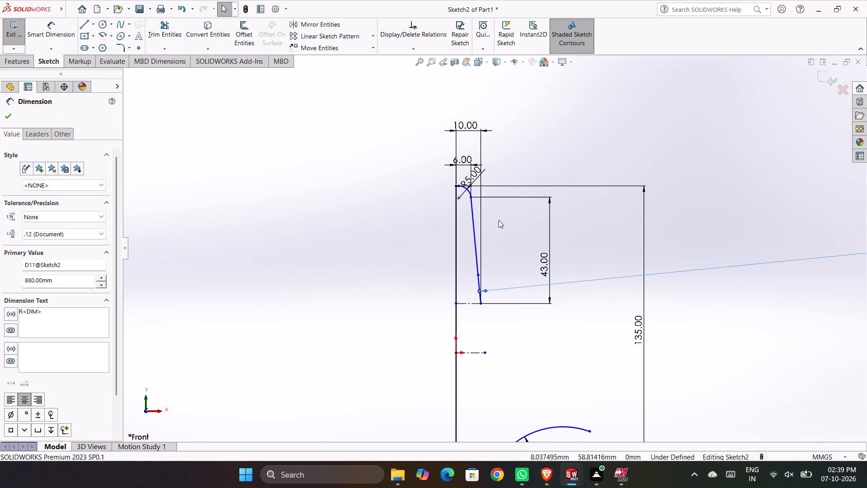
{"action": "left_click", "coordinate": [610, 129]}
{"action": "scroll", "coordinate": [490, 278], "scroll_direction": "up", "scroll_amount": 1}
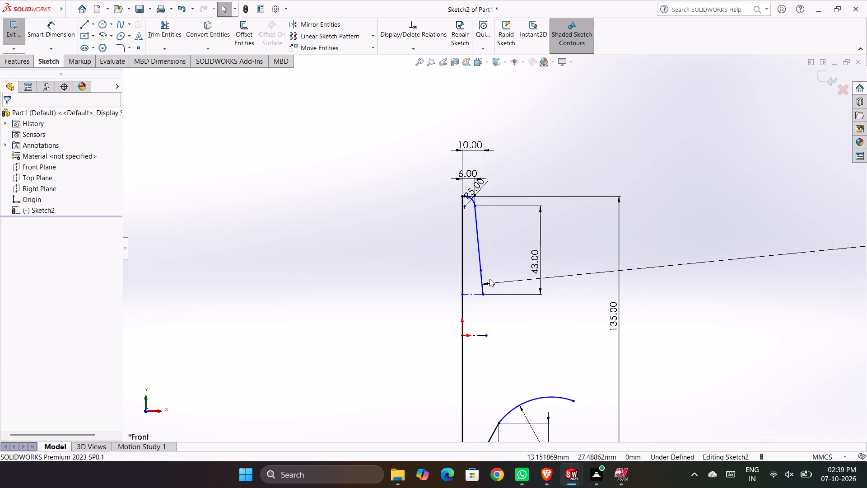
{"action": "scroll", "coordinate": [489, 279], "scroll_direction": "up", "scroll_amount": 11}
{"action": "scroll", "coordinate": [574, 253], "scroll_direction": "down", "scroll_amount": 3}
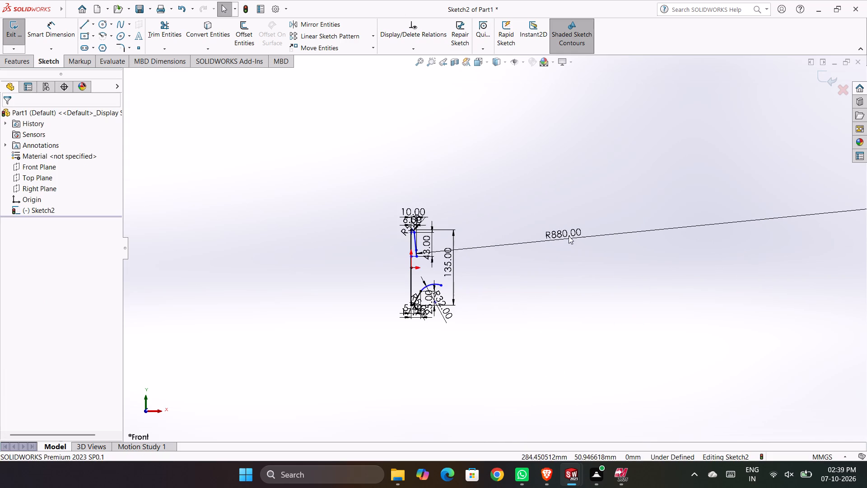
{"action": "left_click_drag", "start_coordinate": [564, 231], "coordinate": [480, 233]}
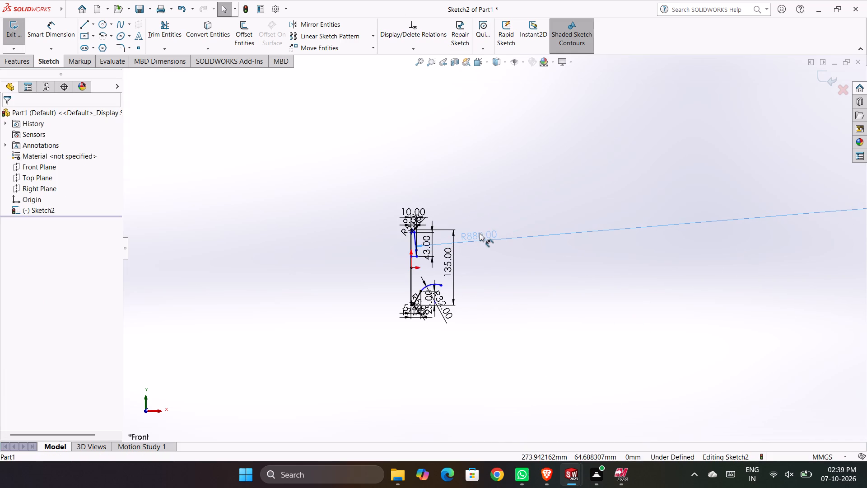
{"action": "left_click_drag", "start_coordinate": [480, 233], "coordinate": [480, 233]}
{"action": "left_click", "coordinate": [490, 278]}
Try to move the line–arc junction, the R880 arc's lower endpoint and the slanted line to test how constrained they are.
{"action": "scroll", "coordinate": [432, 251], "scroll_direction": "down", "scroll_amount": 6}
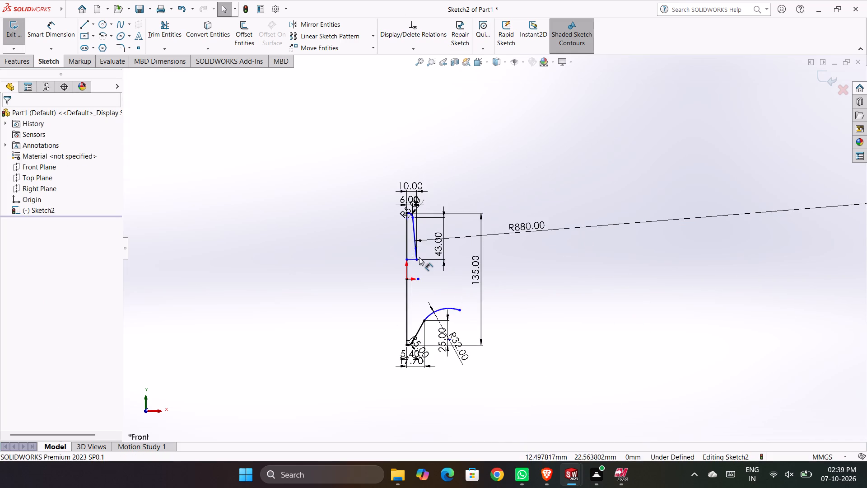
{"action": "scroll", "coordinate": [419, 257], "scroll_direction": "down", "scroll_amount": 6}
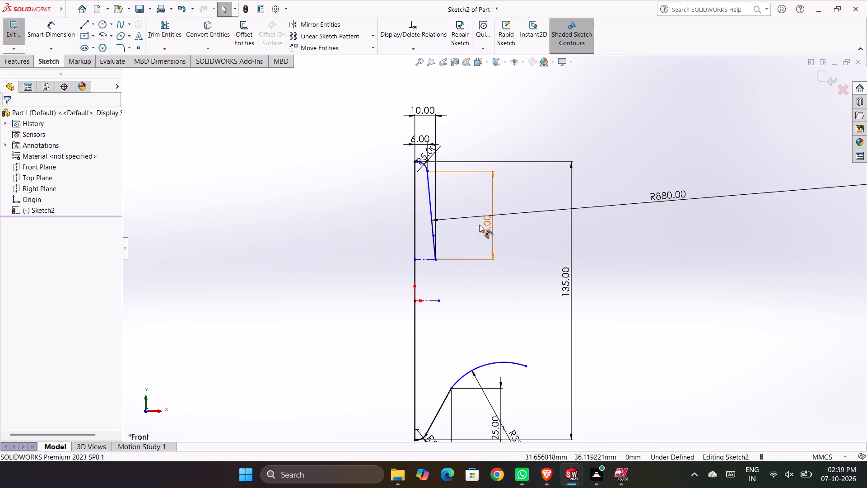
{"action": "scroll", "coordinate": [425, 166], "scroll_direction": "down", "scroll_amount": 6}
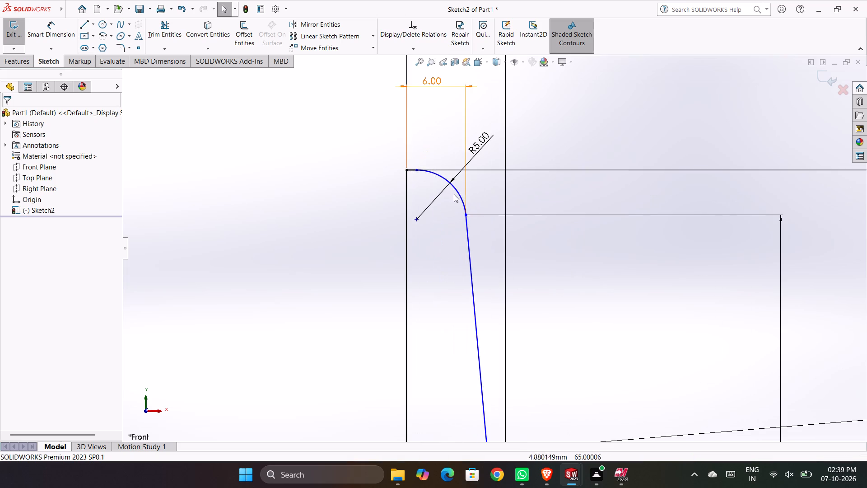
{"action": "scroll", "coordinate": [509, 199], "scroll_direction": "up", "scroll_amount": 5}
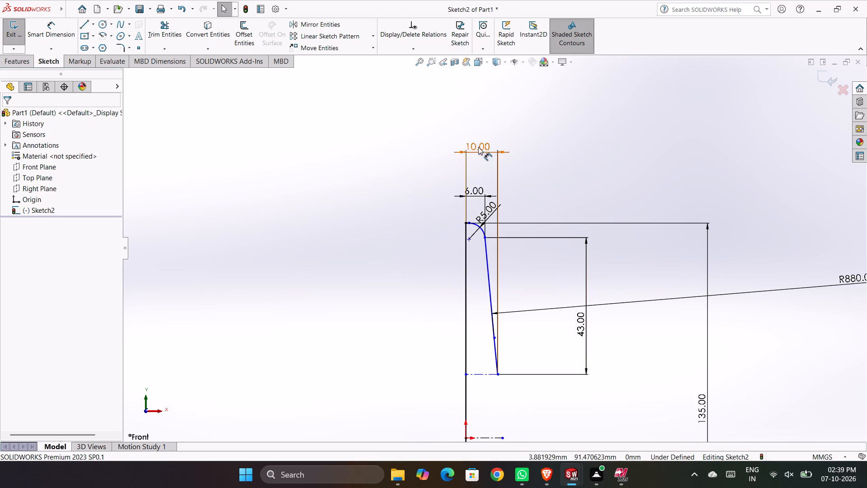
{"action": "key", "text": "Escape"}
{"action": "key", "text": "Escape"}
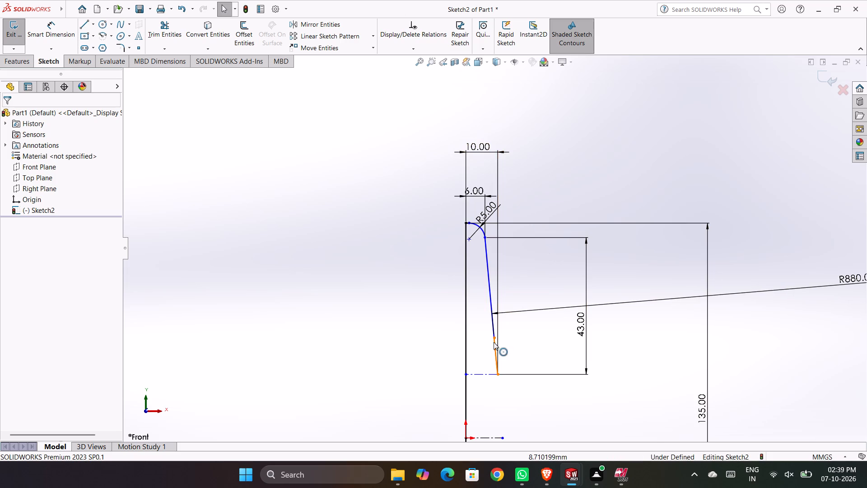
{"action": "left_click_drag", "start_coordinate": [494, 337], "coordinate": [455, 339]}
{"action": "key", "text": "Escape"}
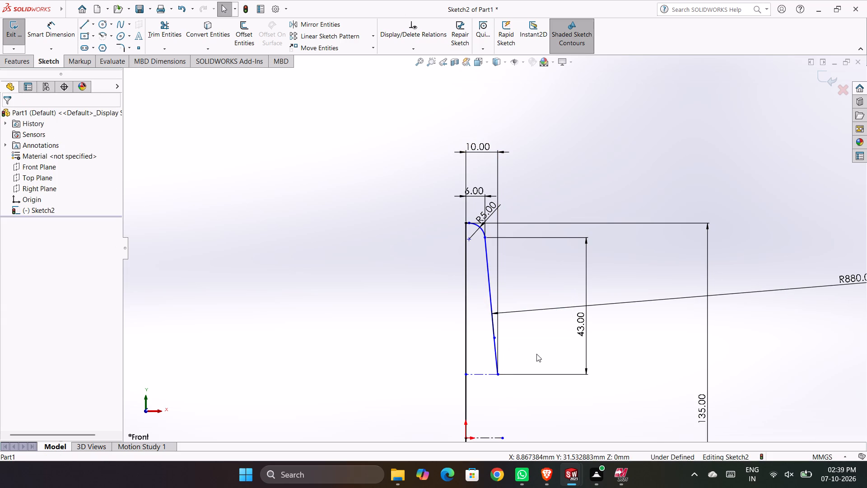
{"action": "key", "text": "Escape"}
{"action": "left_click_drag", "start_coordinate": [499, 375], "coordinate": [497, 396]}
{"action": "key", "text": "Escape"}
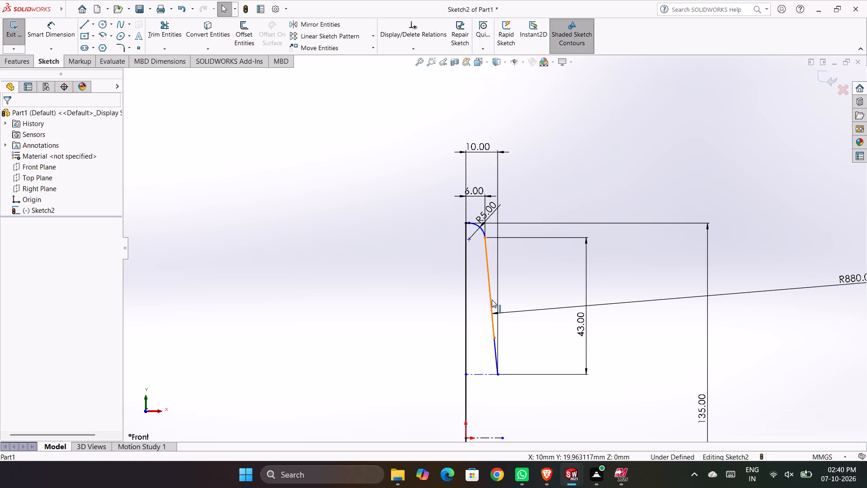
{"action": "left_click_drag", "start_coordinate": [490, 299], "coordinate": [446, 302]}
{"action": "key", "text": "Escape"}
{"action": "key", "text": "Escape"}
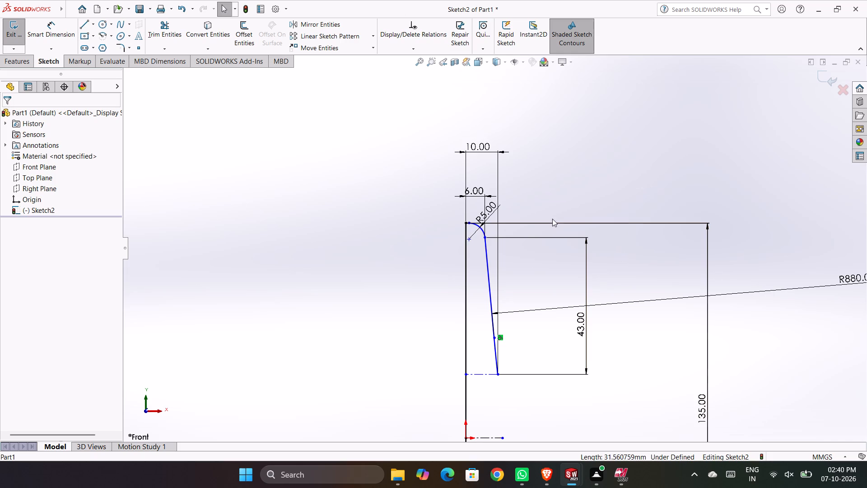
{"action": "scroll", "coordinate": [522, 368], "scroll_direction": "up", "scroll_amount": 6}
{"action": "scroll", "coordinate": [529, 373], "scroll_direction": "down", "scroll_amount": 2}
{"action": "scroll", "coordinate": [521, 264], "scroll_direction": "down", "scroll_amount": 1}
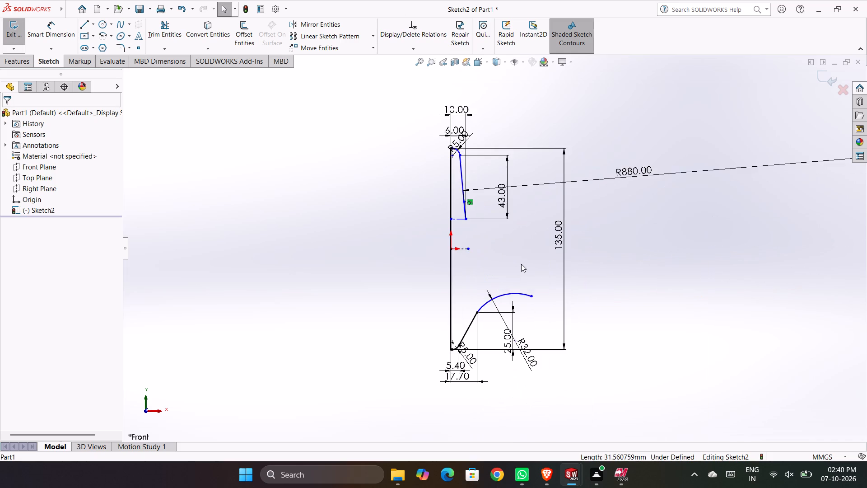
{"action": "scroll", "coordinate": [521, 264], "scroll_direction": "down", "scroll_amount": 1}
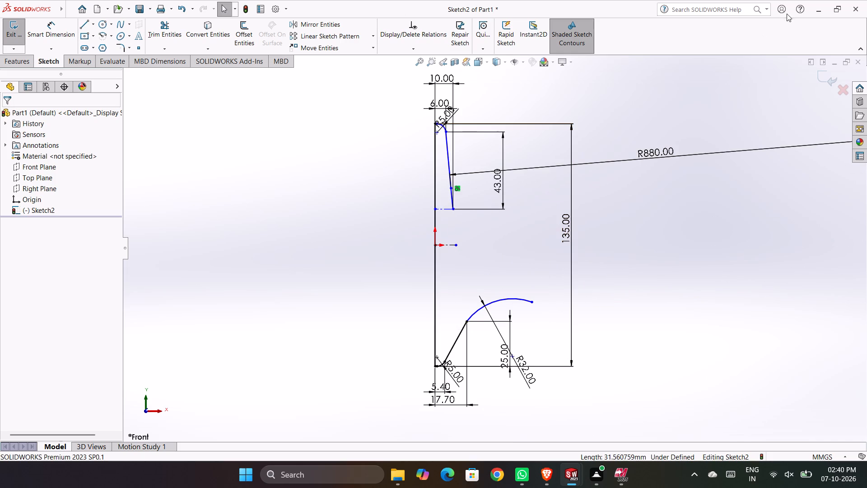
Switch to the Mastercam window and set the active line width to the second-thinnest option.
{"action": "left_click", "coordinate": [617, 481]}
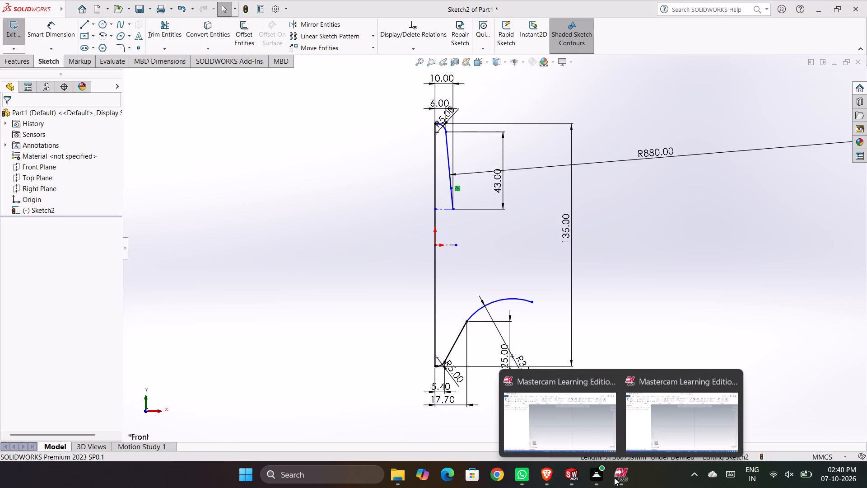
{"action": "left_click", "coordinate": [599, 429]}
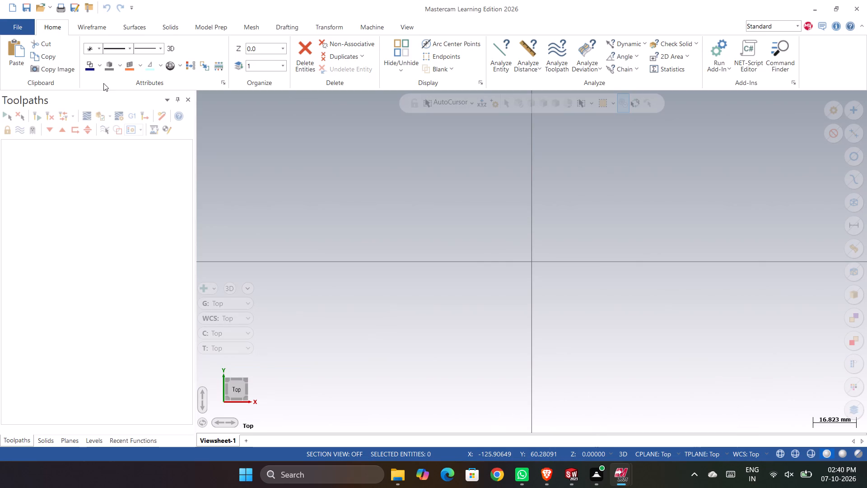
{"action": "left_click", "coordinate": [128, 50]}
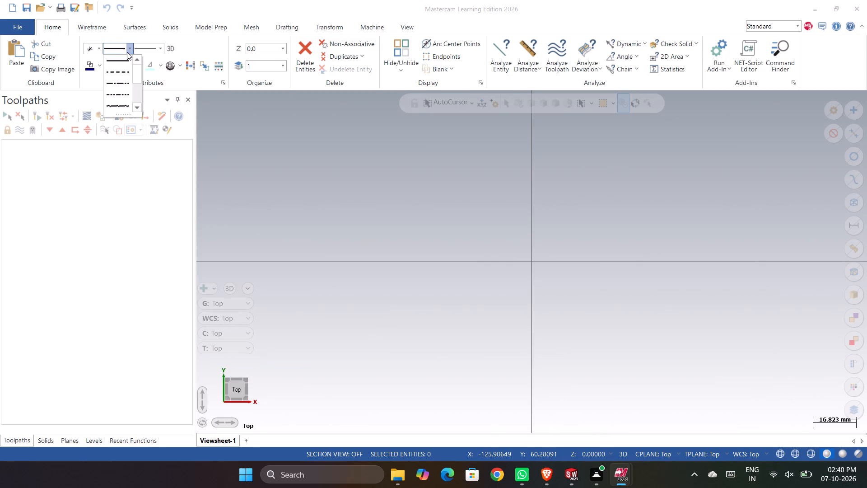
{"action": "left_click", "coordinate": [129, 49]}
{"action": "left_click", "coordinate": [159, 49]}
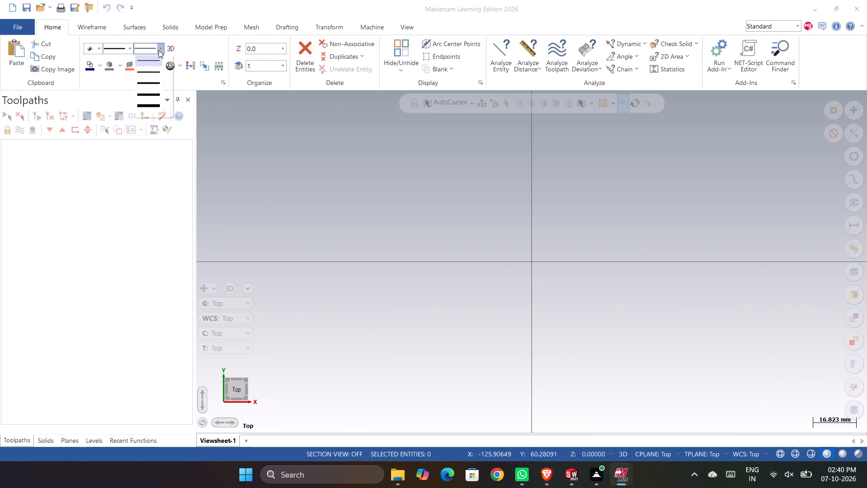
{"action": "left_click", "coordinate": [152, 73]}
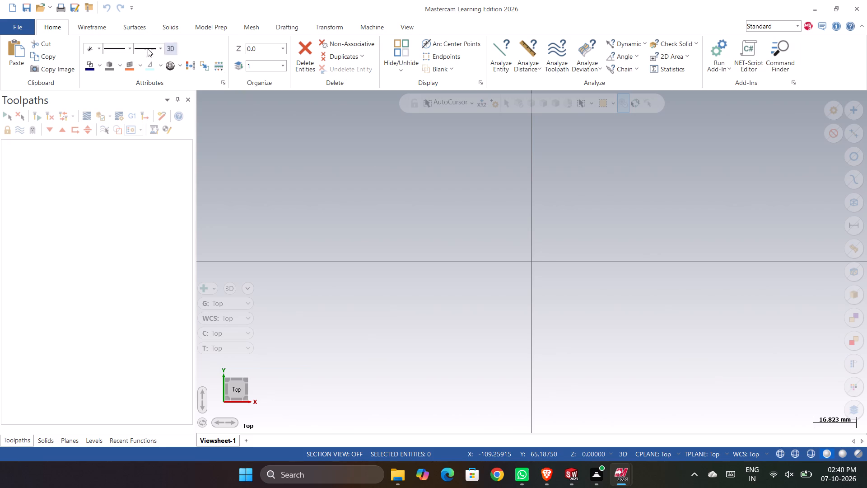
Draw a vertical line from the origin upward along the Y axis and set its length to 4 mm.
{"action": "left_click", "coordinate": [75, 23]}
{"action": "left_click", "coordinate": [81, 45]}
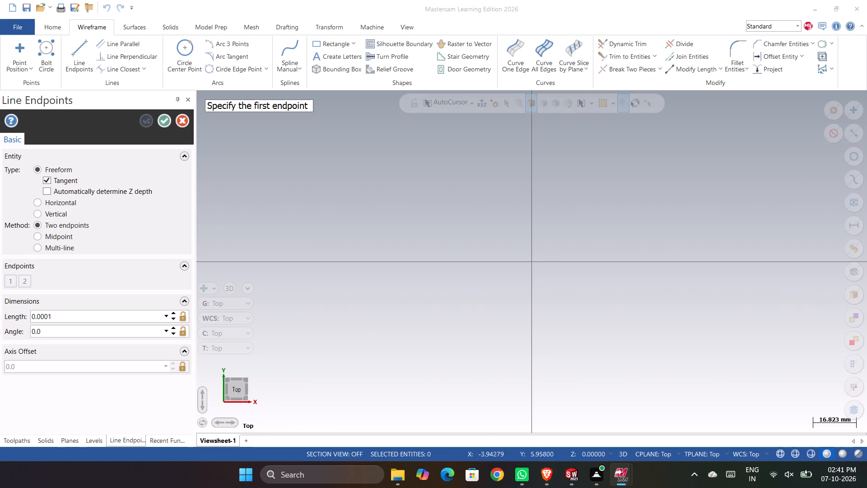
{"action": "left_click", "coordinate": [531, 262]}
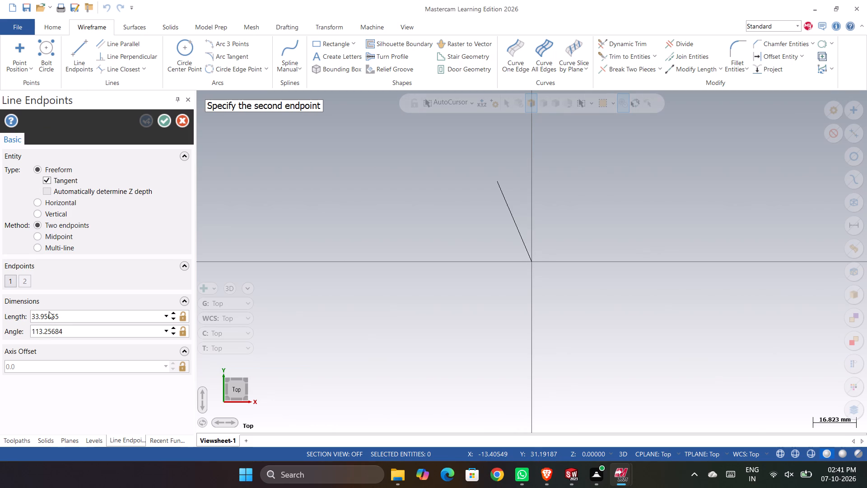
{"action": "left_click_drag", "start_coordinate": [75, 316], "coordinate": [6, 323]}
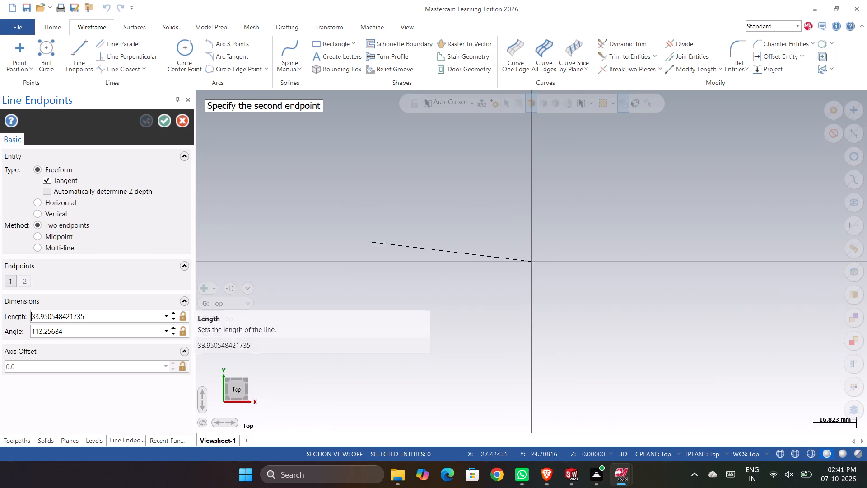
{"action": "left_click", "coordinate": [530, 168]}
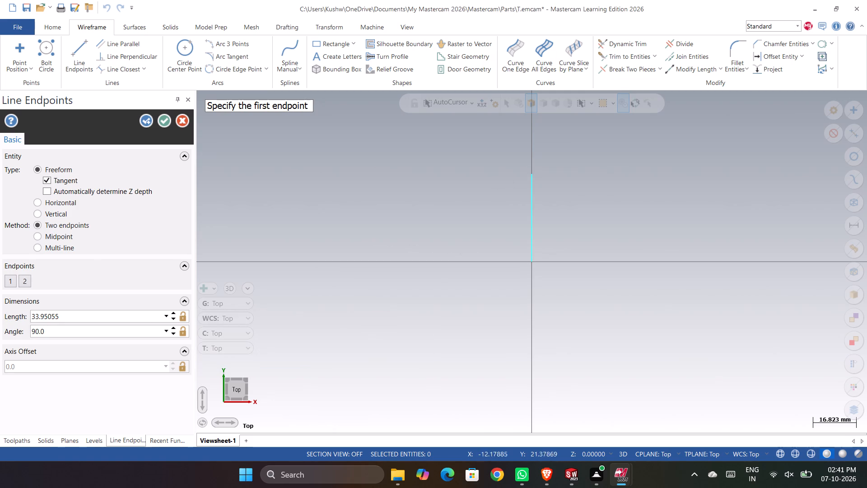
{"action": "left_click_drag", "start_coordinate": [75, 319], "coordinate": [0, 319]}
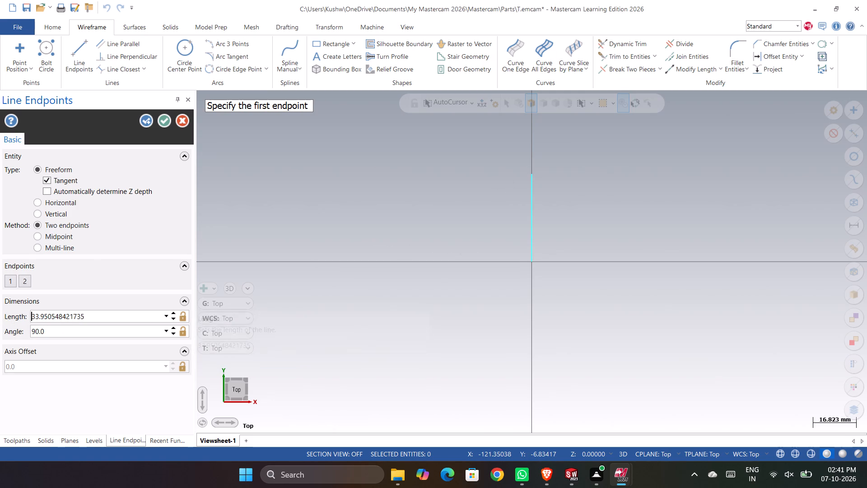
{"action": "left_click_drag", "start_coordinate": [91, 315], "coordinate": [5, 316]}
{"action": "key", "text": "4"}
{"action": "key", "text": "Return"}
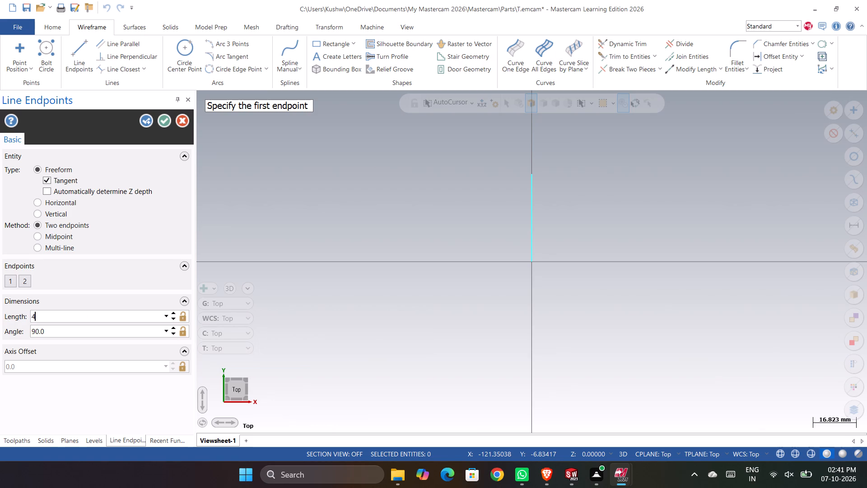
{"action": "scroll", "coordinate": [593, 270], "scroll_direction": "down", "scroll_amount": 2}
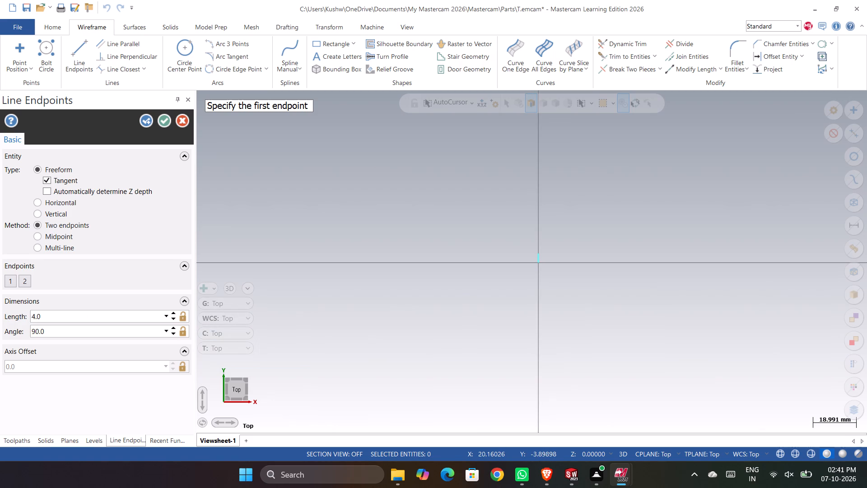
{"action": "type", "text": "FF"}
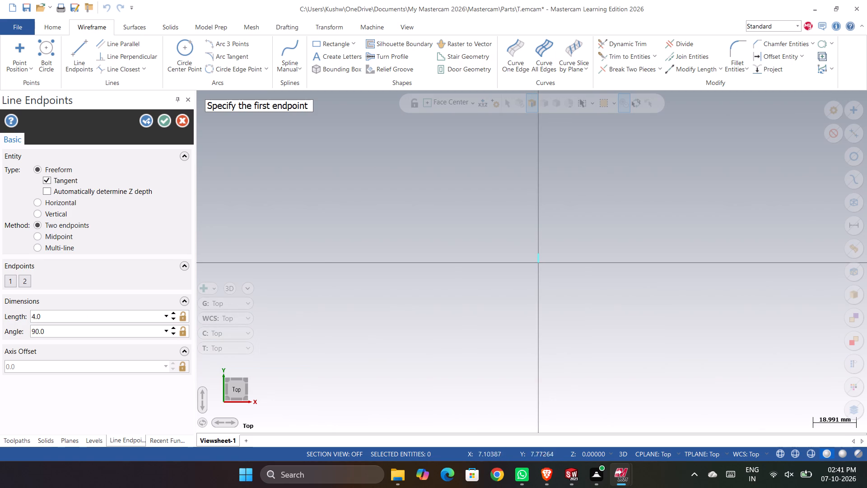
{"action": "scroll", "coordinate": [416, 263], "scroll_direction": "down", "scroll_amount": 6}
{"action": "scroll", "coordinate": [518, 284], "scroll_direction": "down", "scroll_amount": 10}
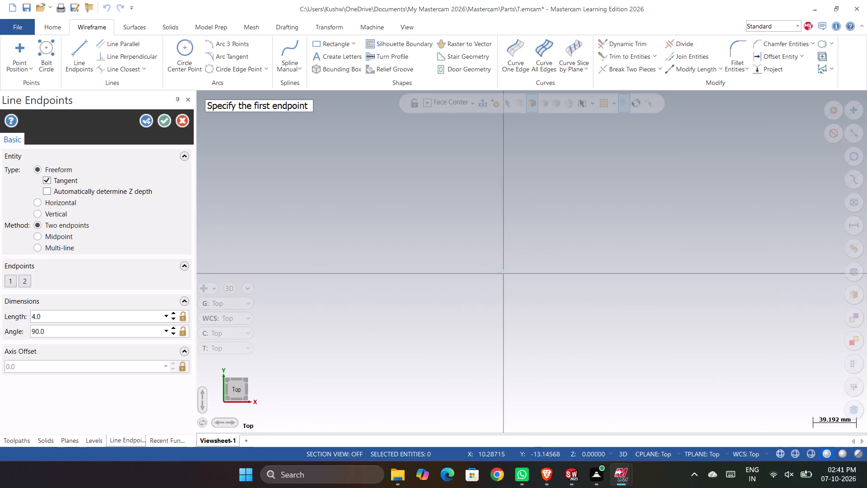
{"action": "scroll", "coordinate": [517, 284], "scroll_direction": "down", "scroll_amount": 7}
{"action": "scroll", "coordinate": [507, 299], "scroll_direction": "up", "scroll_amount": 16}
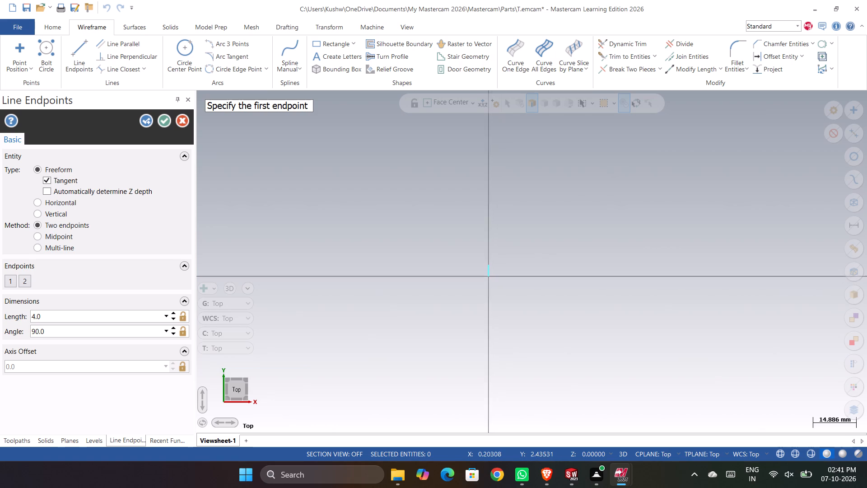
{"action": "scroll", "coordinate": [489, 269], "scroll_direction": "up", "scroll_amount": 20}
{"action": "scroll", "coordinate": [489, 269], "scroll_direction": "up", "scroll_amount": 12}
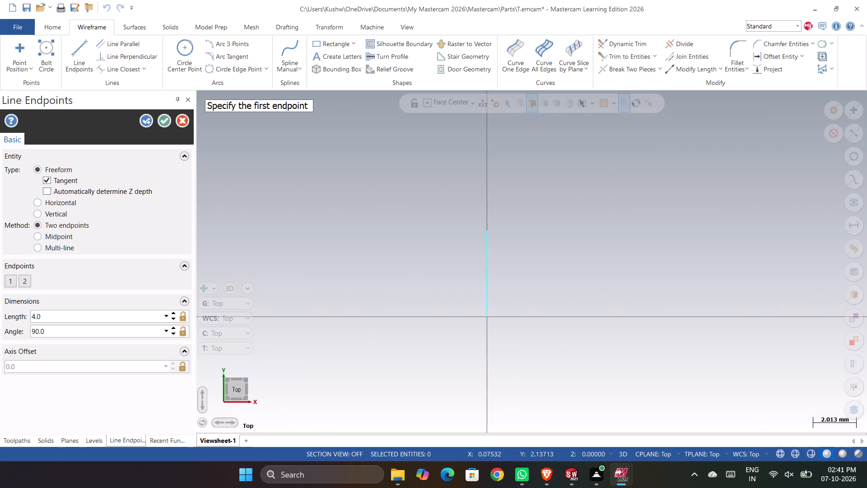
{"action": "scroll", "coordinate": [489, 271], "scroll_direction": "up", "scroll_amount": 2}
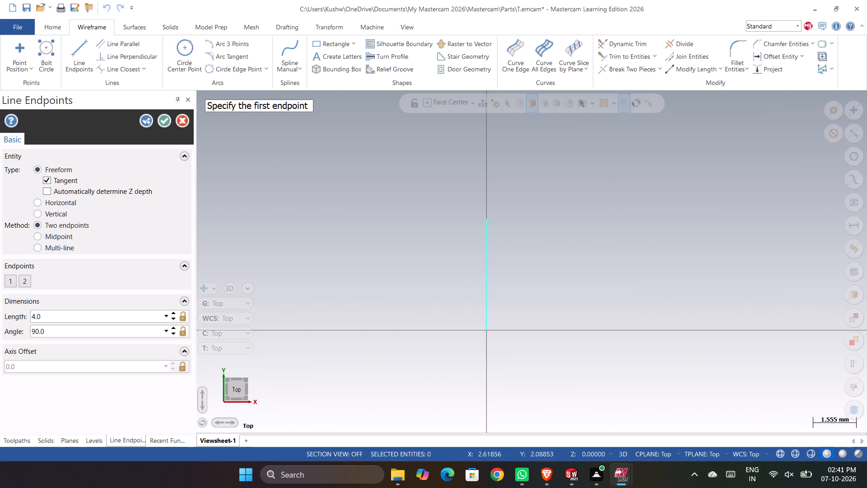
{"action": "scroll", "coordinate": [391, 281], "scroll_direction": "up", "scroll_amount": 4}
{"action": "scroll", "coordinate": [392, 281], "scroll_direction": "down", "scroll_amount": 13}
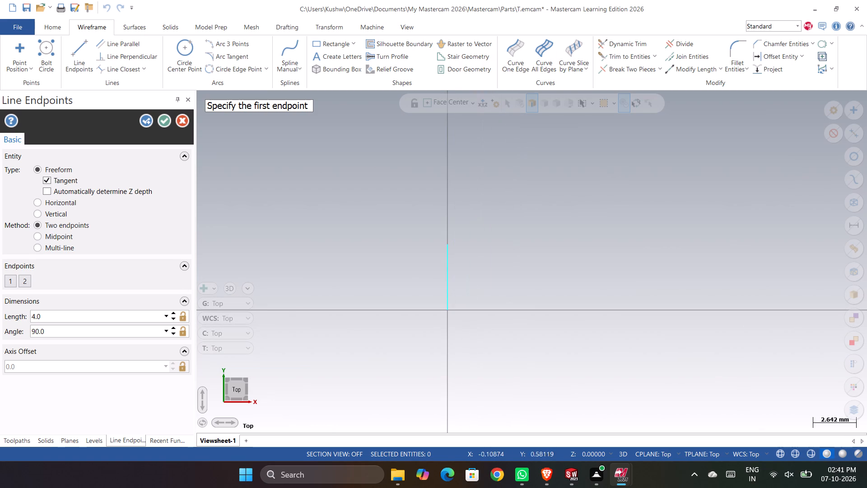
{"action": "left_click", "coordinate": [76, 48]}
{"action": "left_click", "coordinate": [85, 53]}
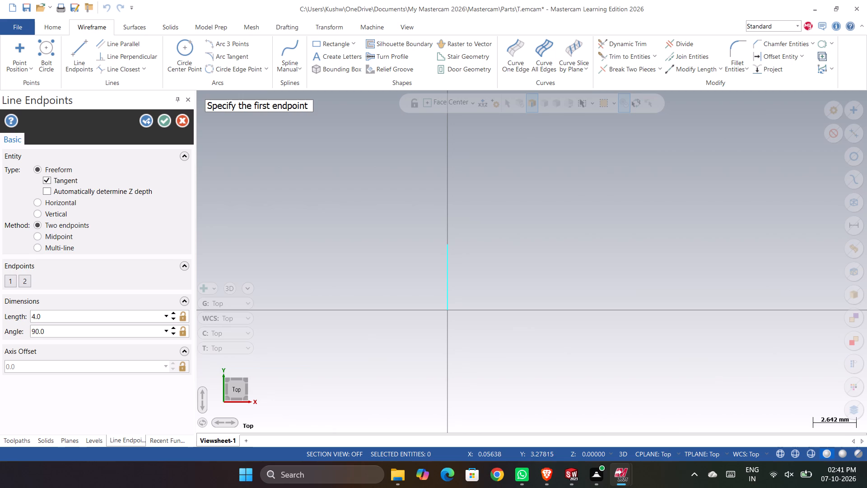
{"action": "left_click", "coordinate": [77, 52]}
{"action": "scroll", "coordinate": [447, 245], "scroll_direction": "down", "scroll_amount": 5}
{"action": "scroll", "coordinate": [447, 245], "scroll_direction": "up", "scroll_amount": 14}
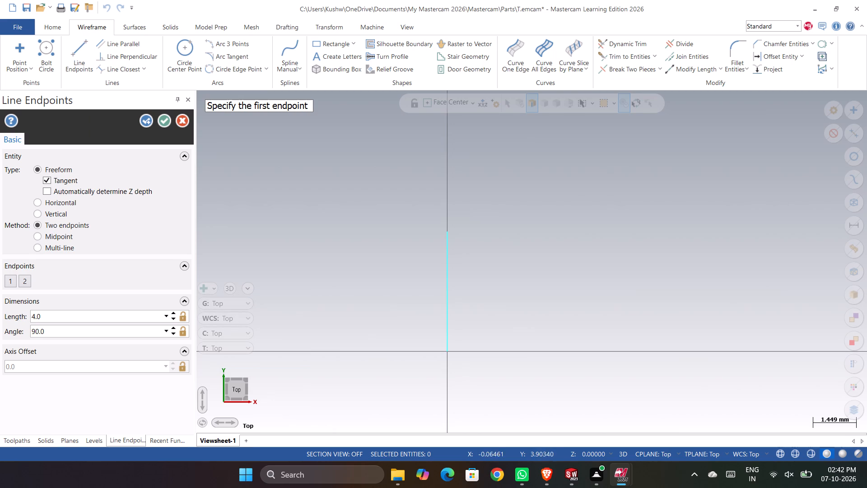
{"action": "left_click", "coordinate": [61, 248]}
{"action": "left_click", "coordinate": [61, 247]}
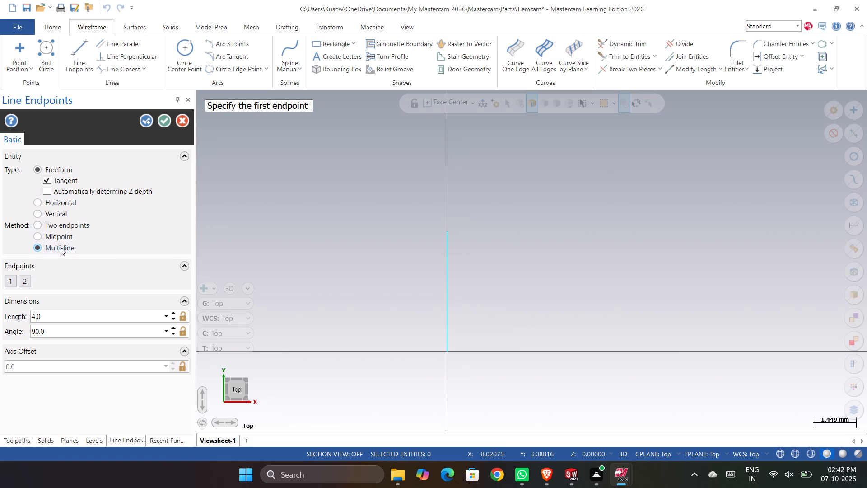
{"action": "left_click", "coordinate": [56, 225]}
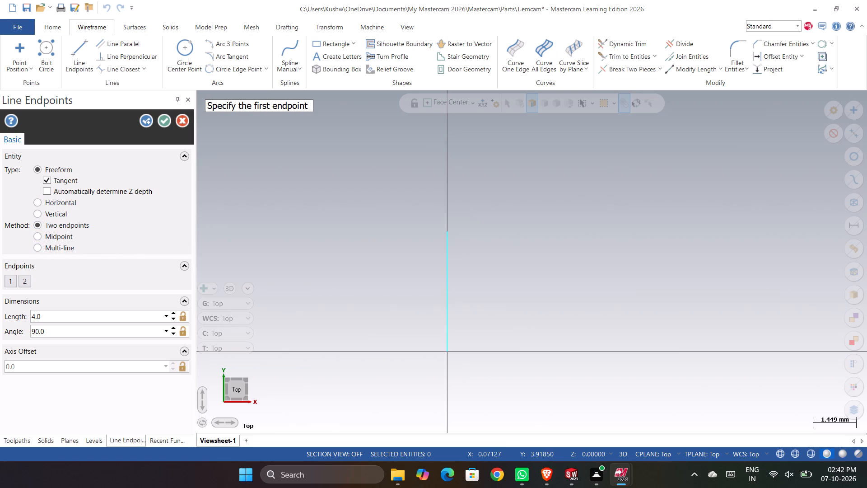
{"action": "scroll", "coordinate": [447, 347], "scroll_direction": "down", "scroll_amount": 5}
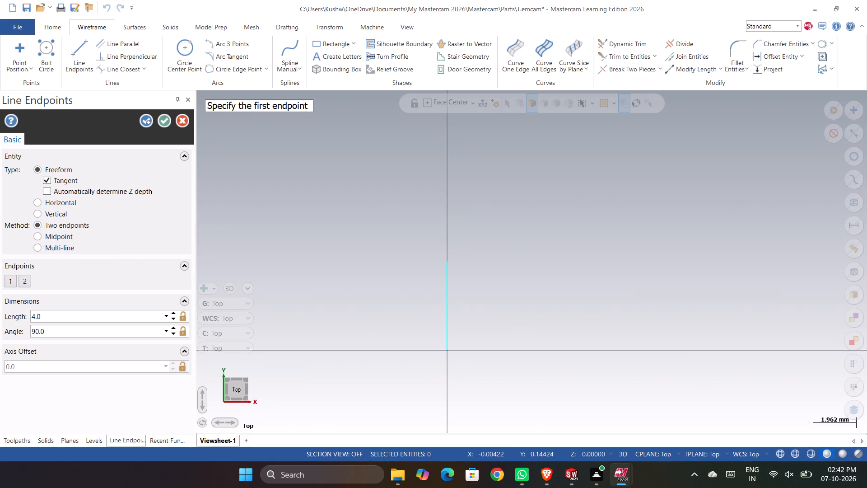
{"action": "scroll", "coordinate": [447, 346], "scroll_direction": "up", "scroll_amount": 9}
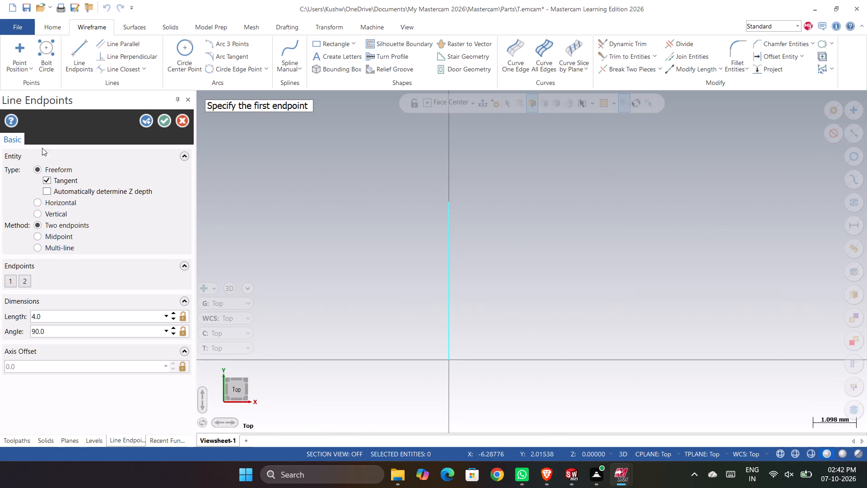
Finalize the vertical line and draw a 4.25 mm horizontal line from its upper endpoint in the positive X direction.
{"action": "left_click", "coordinate": [162, 119]}
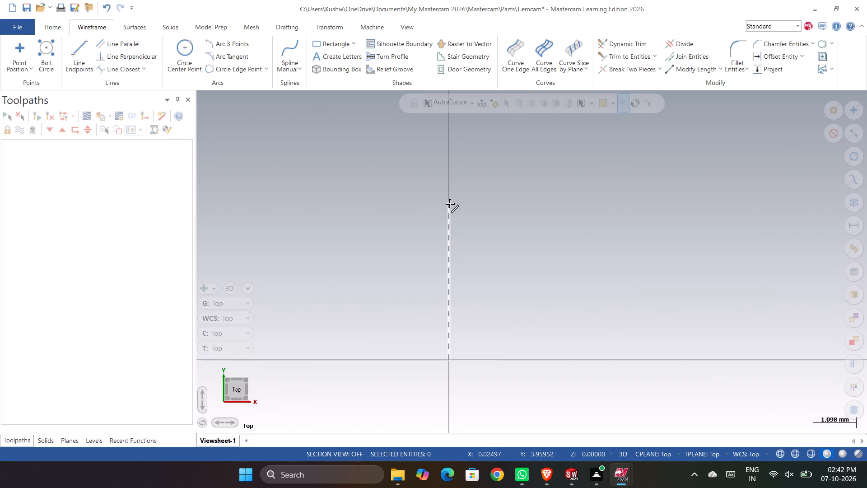
{"action": "left_click", "coordinate": [77, 43]}
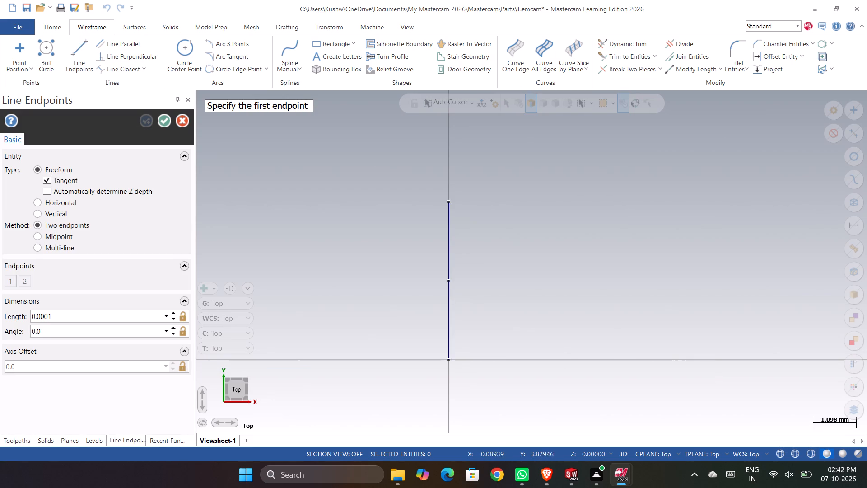
{"action": "left_click", "coordinate": [447, 200]}
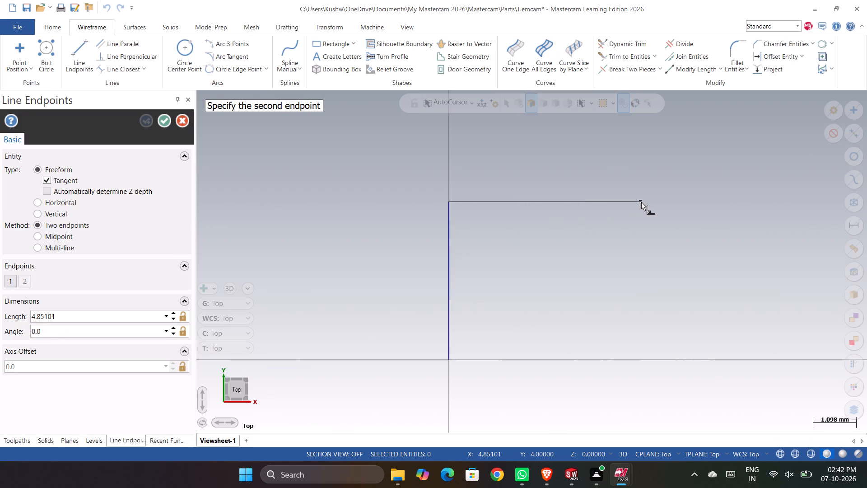
{"action": "left_click", "coordinate": [642, 201]}
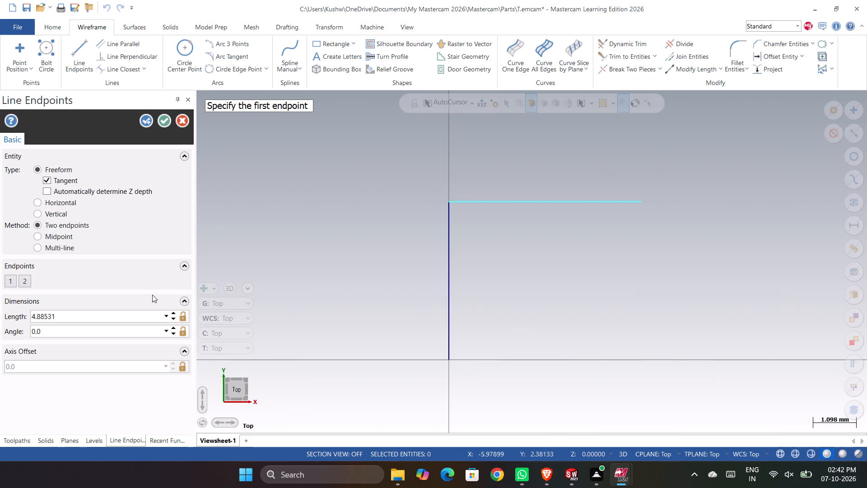
{"action": "left_click_drag", "start_coordinate": [95, 314], "coordinate": [0, 318]}
{"action": "left_click_drag", "start_coordinate": [99, 320], "coordinate": [0, 342]}
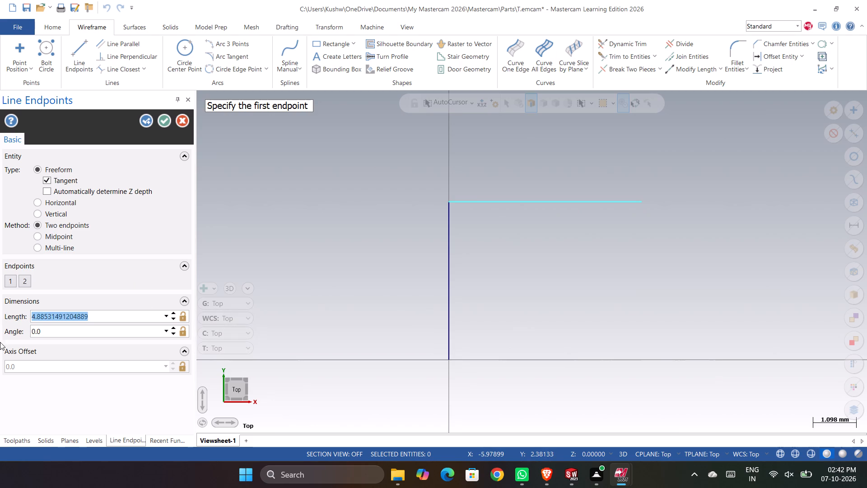
{"action": "left_click_drag", "start_coordinate": [0, 342], "coordinate": [0, 343]}
{"action": "type", "text": "4.25"}
{"action": "key", "text": "Return"}
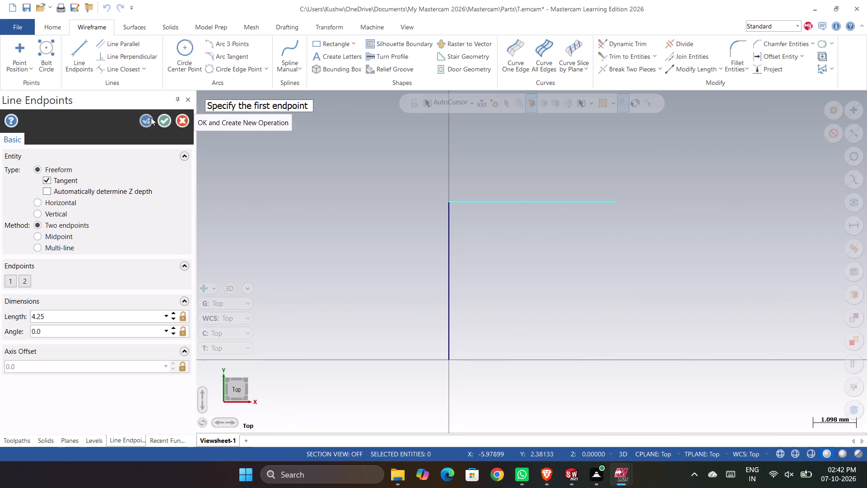
{"action": "left_click", "coordinate": [165, 117]}
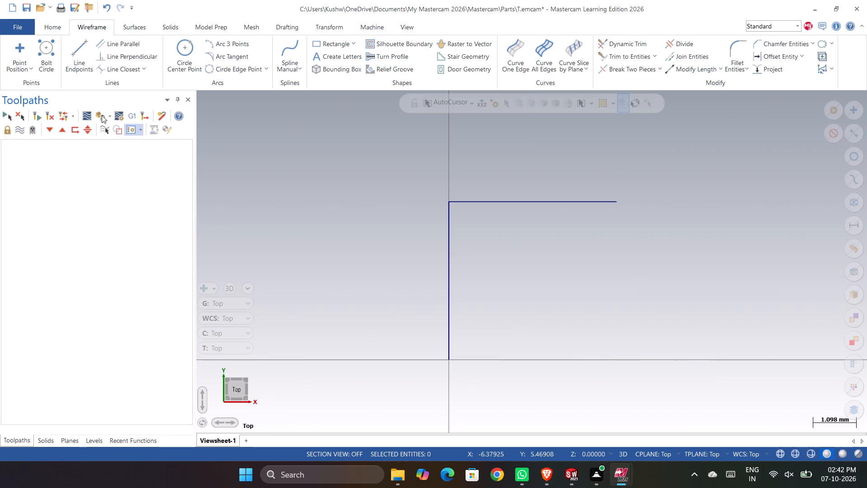
Draw a horizontal line from the origin in the positive X direction and set its length to 5.5 mm.
{"action": "left_click", "coordinate": [88, 42]}
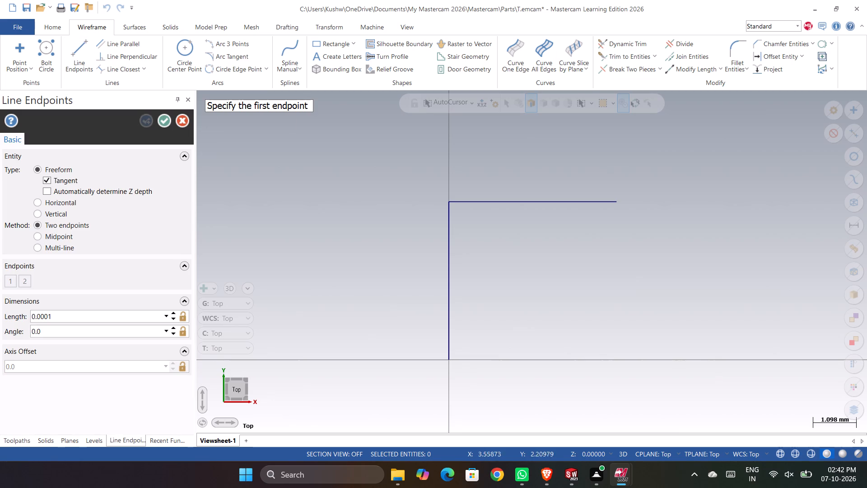
{"action": "left_click", "coordinate": [447, 359]}
{"action": "left_click", "coordinate": [696, 352]}
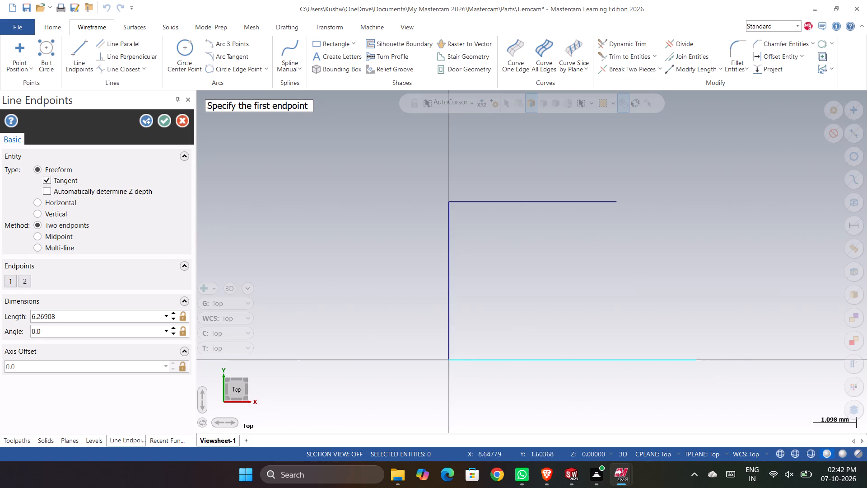
{"action": "double_click", "coordinate": [119, 314]}
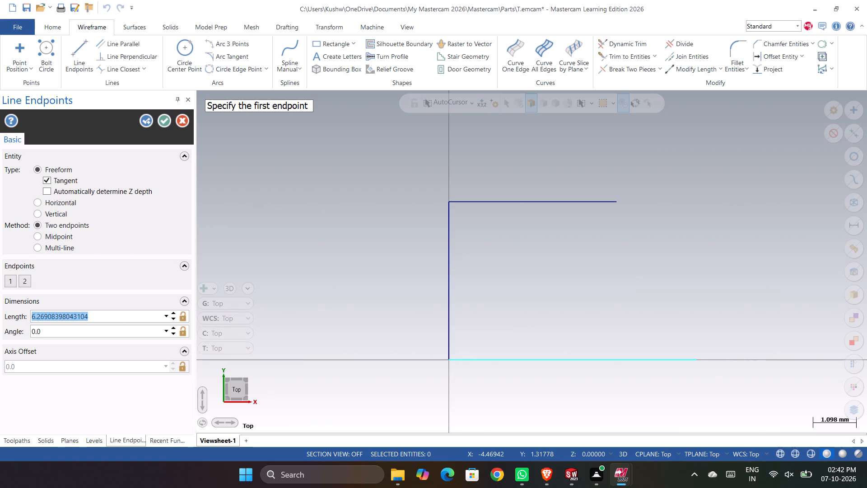
{"action": "key", "text": "Delete"}
{"action": "key", "text": "BackSpace"}
{"action": "key", "text": "BackSpace"}
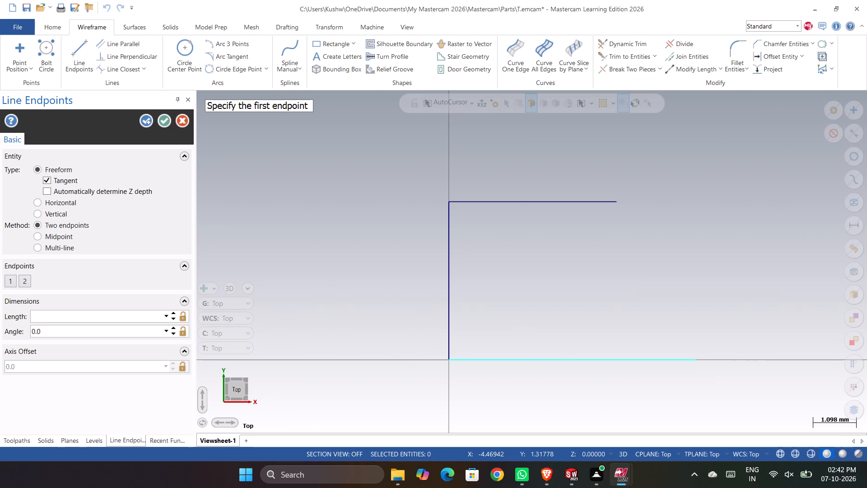
{"action": "type", "text": "5.50"}
{"action": "key", "text": "Return"}
{"action": "key", "text": "period"}
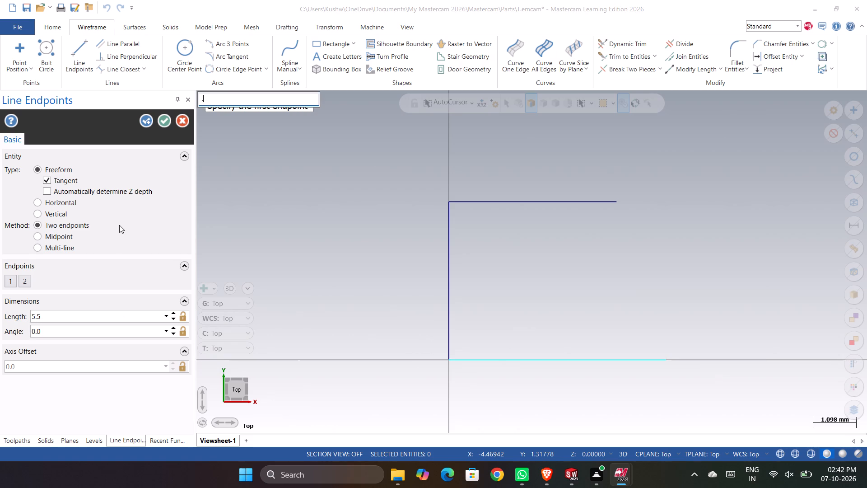
{"action": "key", "text": "BackSpace"}
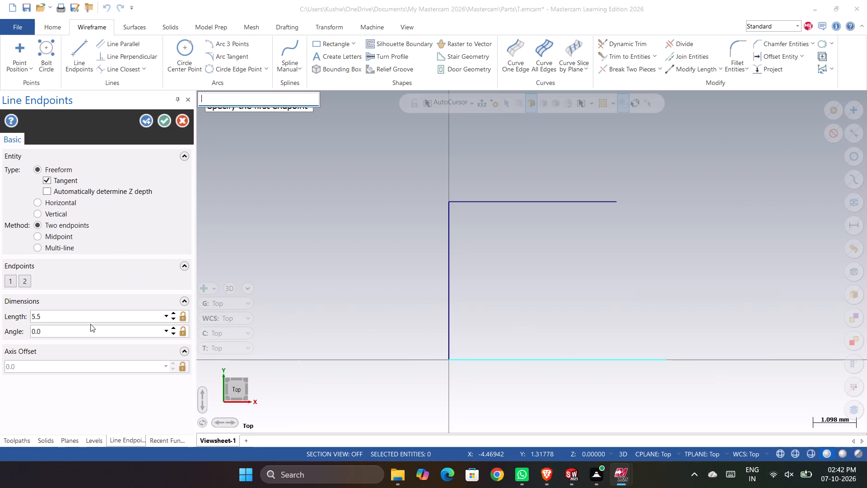
{"action": "left_click", "coordinate": [93, 317]}
{"action": "left_click", "coordinate": [93, 313]}
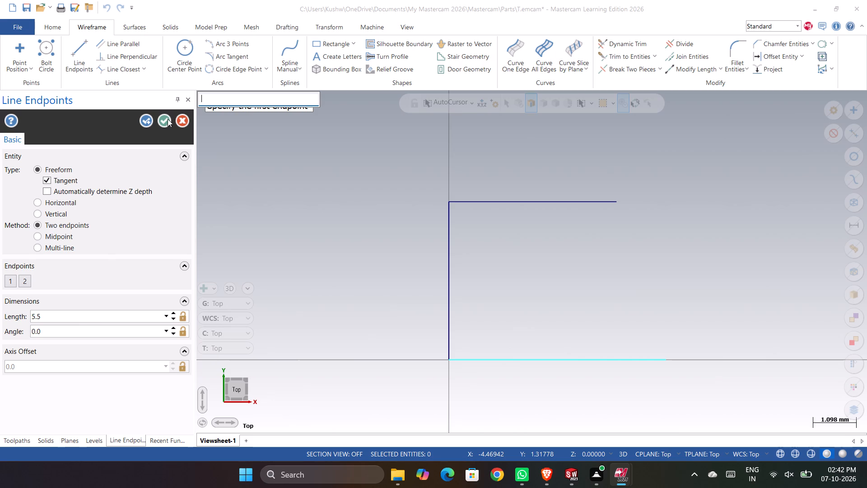
{"action": "left_click", "coordinate": [168, 119]}
{"action": "left_click", "coordinate": [166, 123]}
{"action": "left_click", "coordinate": [209, 101]}
{"action": "key", "text": "Delete"}
{"action": "key", "text": "Delete"}
{"action": "key", "text": "Escape"}
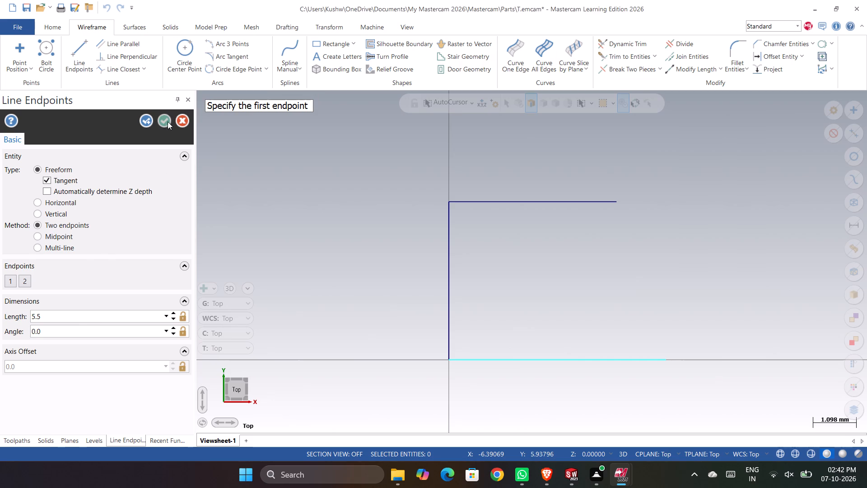
{"action": "left_click", "coordinate": [168, 122]}
{"action": "scroll", "coordinate": [349, 215], "scroll_direction": "up", "scroll_amount": 3}
{"action": "scroll", "coordinate": [345, 225], "scroll_direction": "down", "scroll_amount": 5}
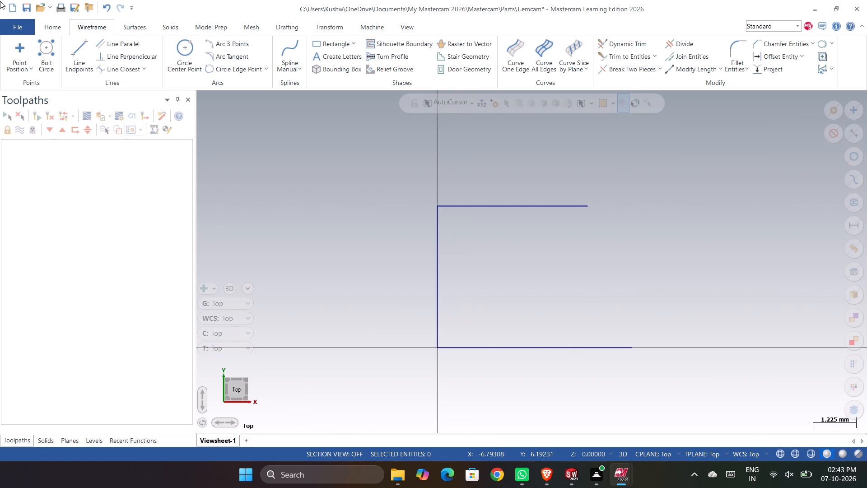
Draw a vertical line upward from the free end of the 5.5 mm line and set its length to 2 mm.
{"action": "left_click", "coordinate": [80, 49]}
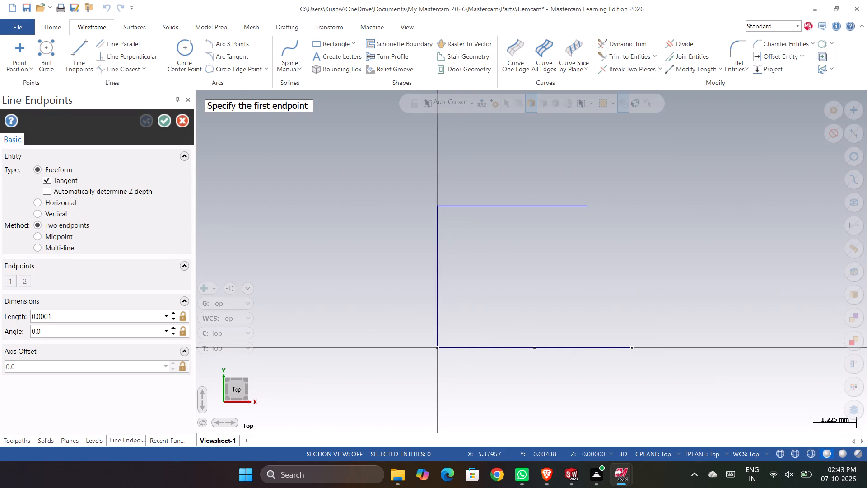
{"action": "left_click", "coordinate": [631, 346]}
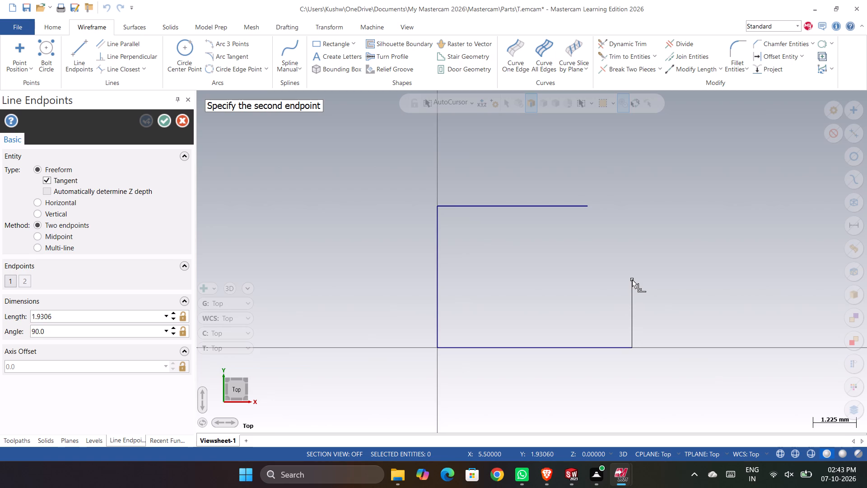
{"action": "left_click", "coordinate": [632, 279]}
{"action": "left_click_drag", "start_coordinate": [92, 316], "coordinate": [0, 317]}
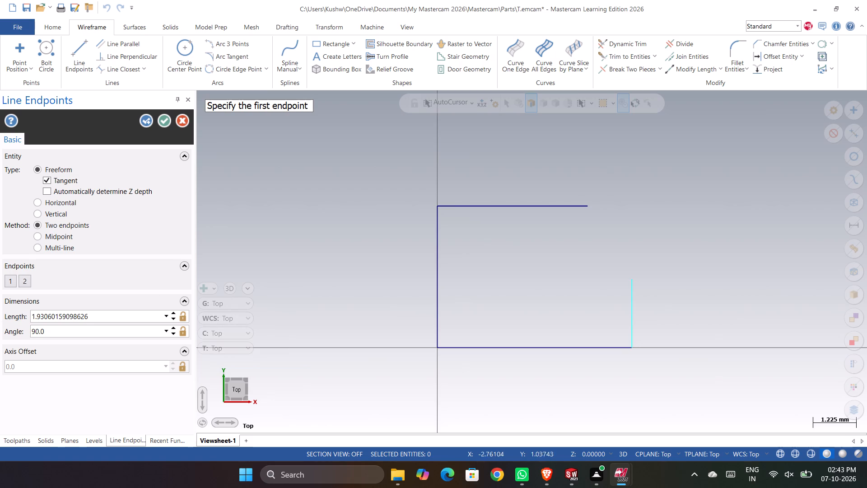
{"action": "left_click_drag", "start_coordinate": [99, 316], "coordinate": [0, 317]}
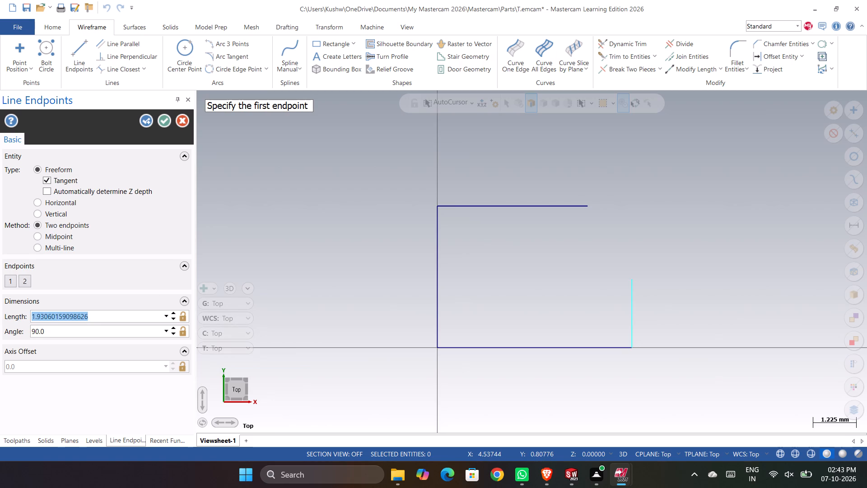
{"action": "key", "text": "2"}
{"action": "key", "text": "Return"}
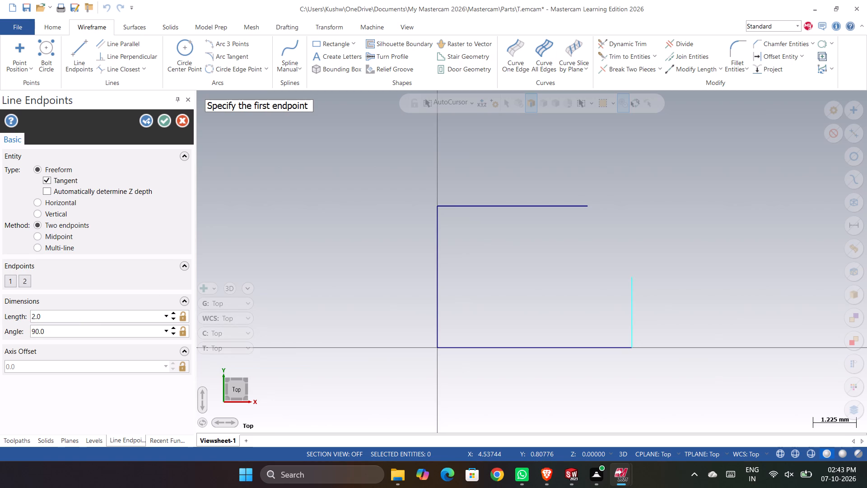
{"action": "left_click", "coordinate": [163, 122]}
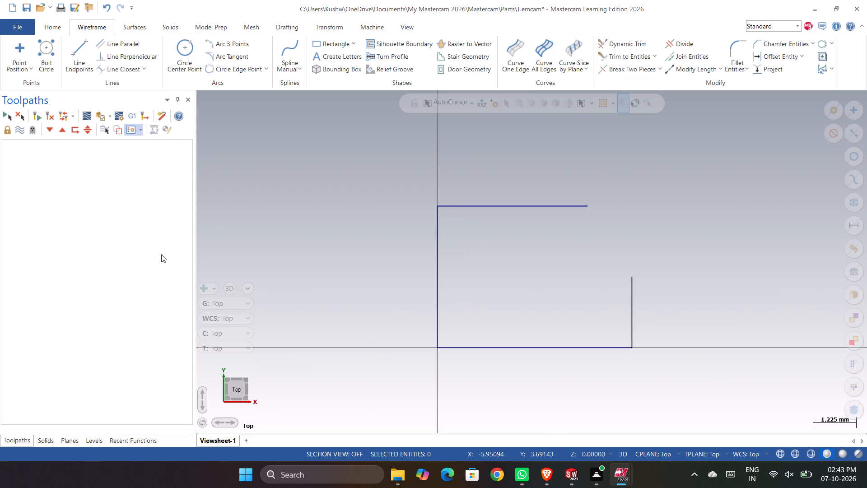
Close the profile with a slanted line from the free end of the 4.25 mm line to the top of the 2 mm line.
{"action": "left_click", "coordinate": [79, 55]}
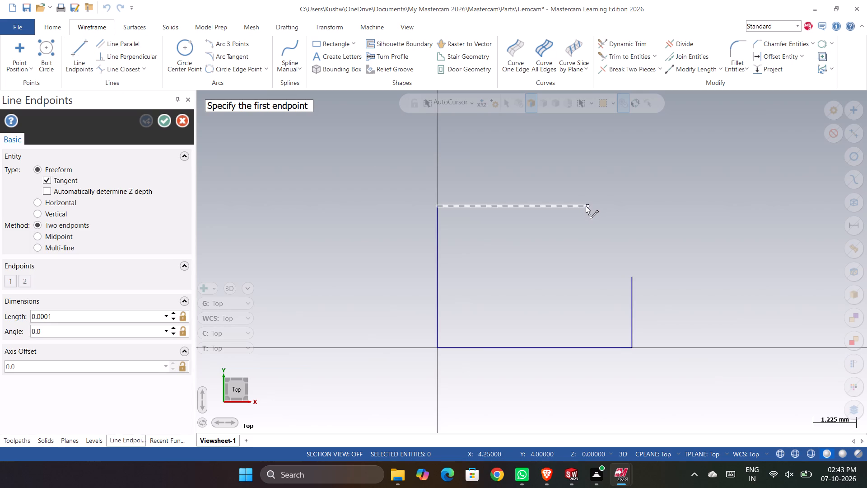
{"action": "left_click", "coordinate": [588, 205]}
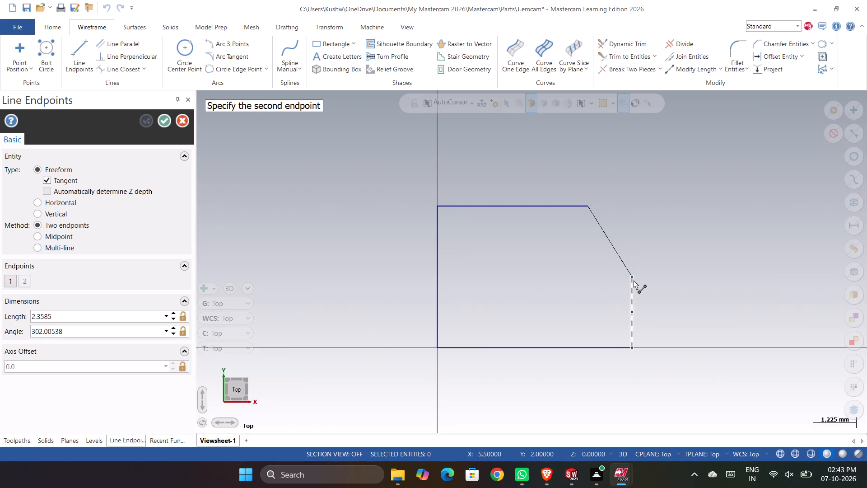
{"action": "left_click", "coordinate": [630, 276]}
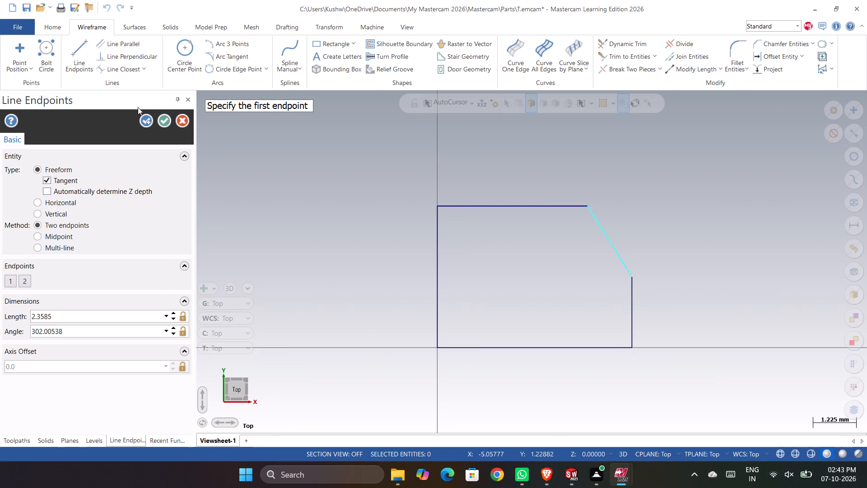
{"action": "left_click", "coordinate": [167, 119]}
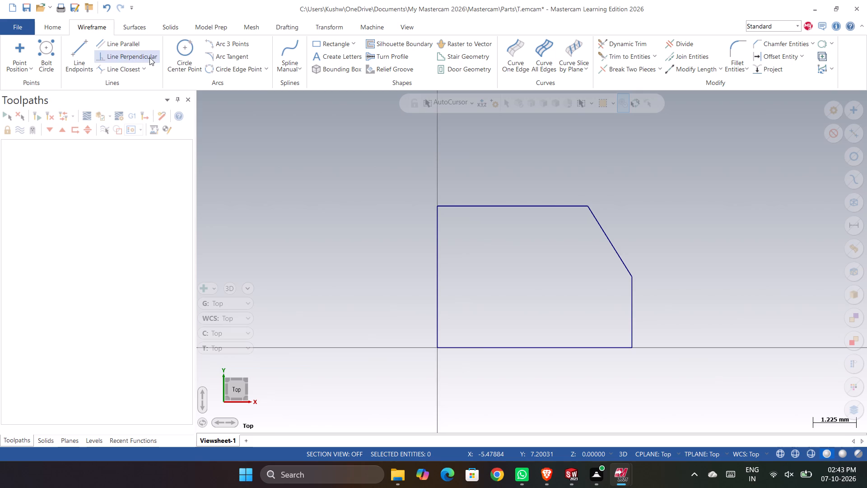
Draw a circle inside the profile near its upper-left corner, centered at about X 1.04, Y 2.81, and set its diameter to 1 mm.
{"action": "left_click", "coordinate": [183, 50]}
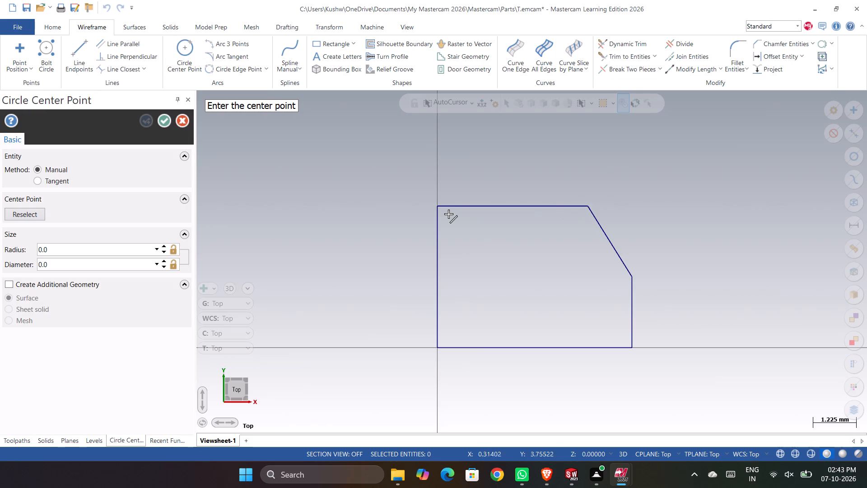
{"action": "left_click", "coordinate": [474, 248]}
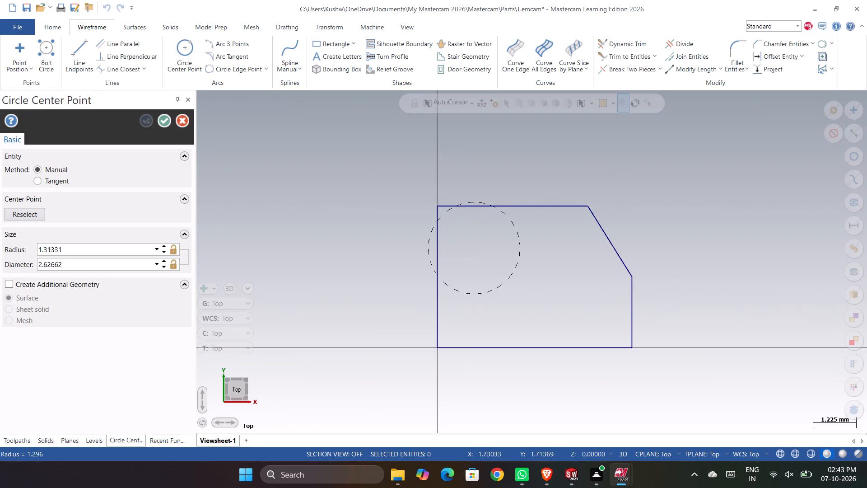
{"action": "left_click", "coordinate": [489, 264]}
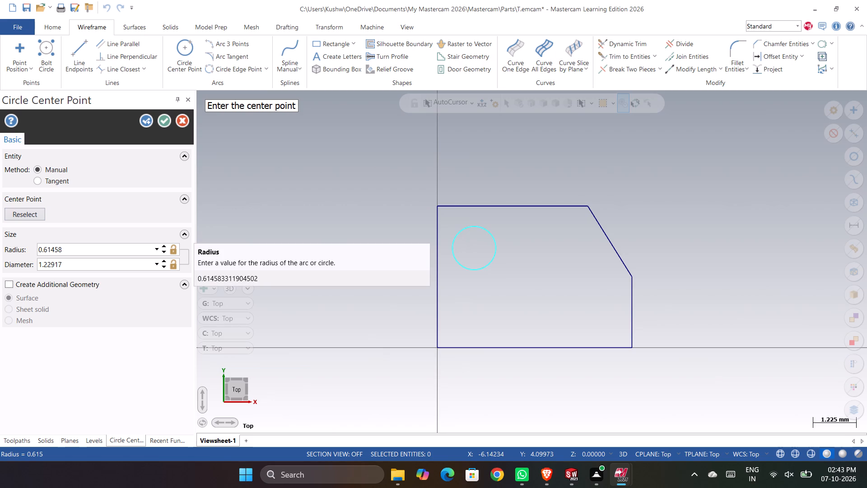
{"action": "left_click_drag", "start_coordinate": [104, 265], "coordinate": [0, 255]}
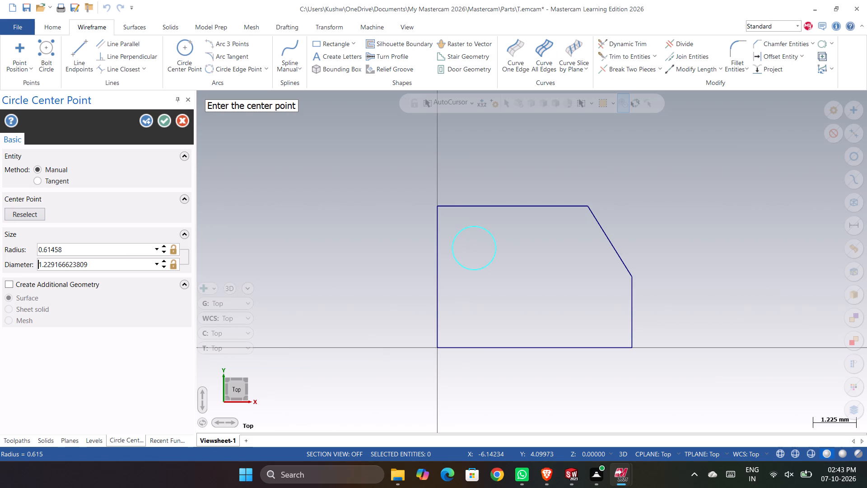
{"action": "left_click", "coordinate": [93, 267]}
{"action": "left_click_drag", "start_coordinate": [93, 267], "coordinate": [50, 259]}
{"action": "left_click_drag", "start_coordinate": [50, 259], "coordinate": [39, 256]}
{"action": "key", "text": "1"}
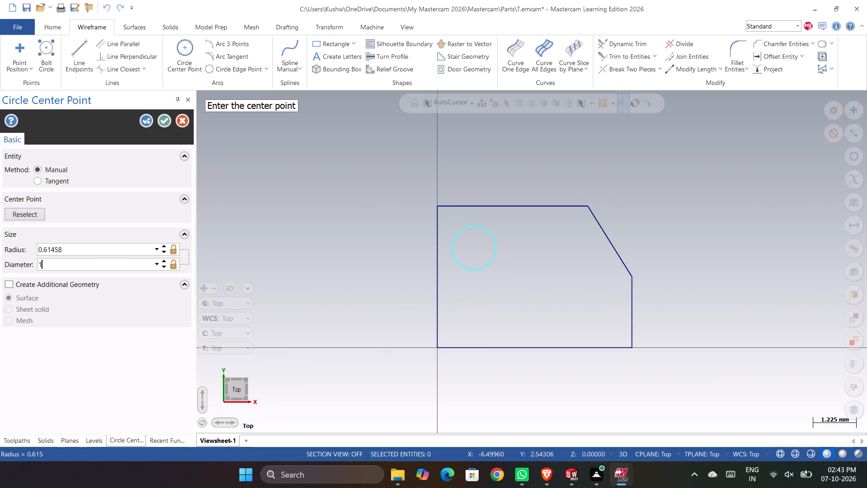
{"action": "key", "text": "Return"}
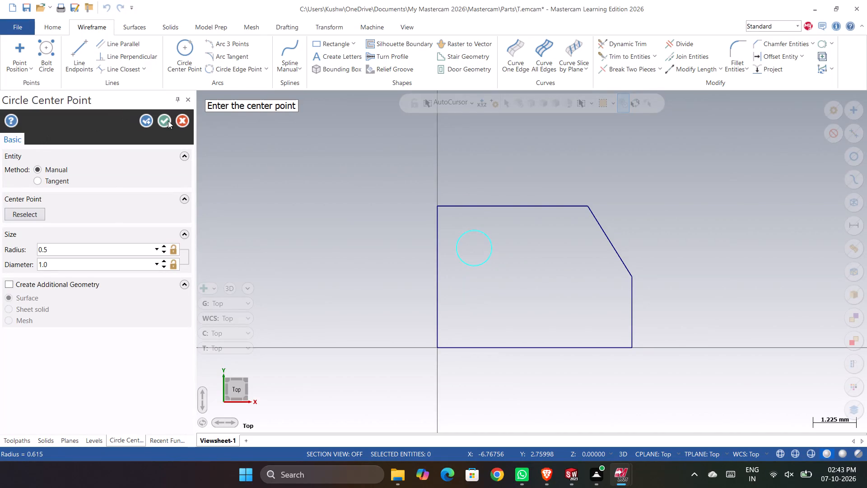
{"action": "left_click", "coordinate": [168, 121]}
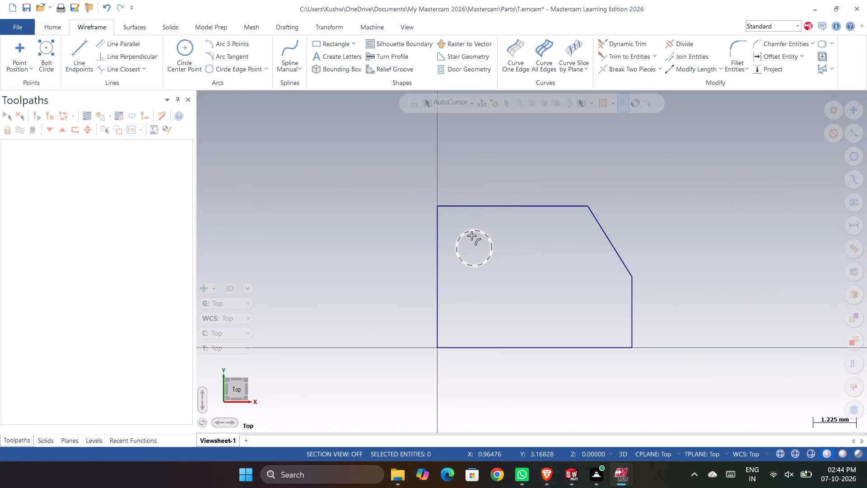
Measure the distance from the circle's center to the vertical line on the Y axis.
{"action": "left_click", "coordinate": [473, 233]}
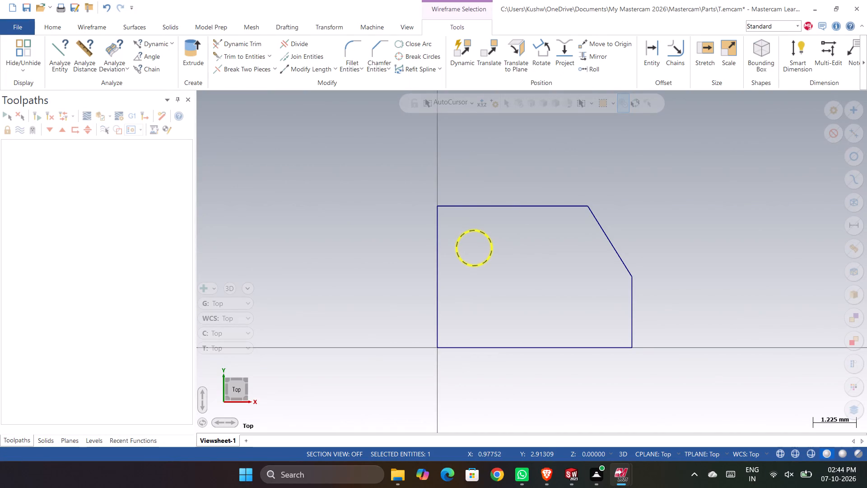
{"action": "left_click", "coordinate": [85, 53]}
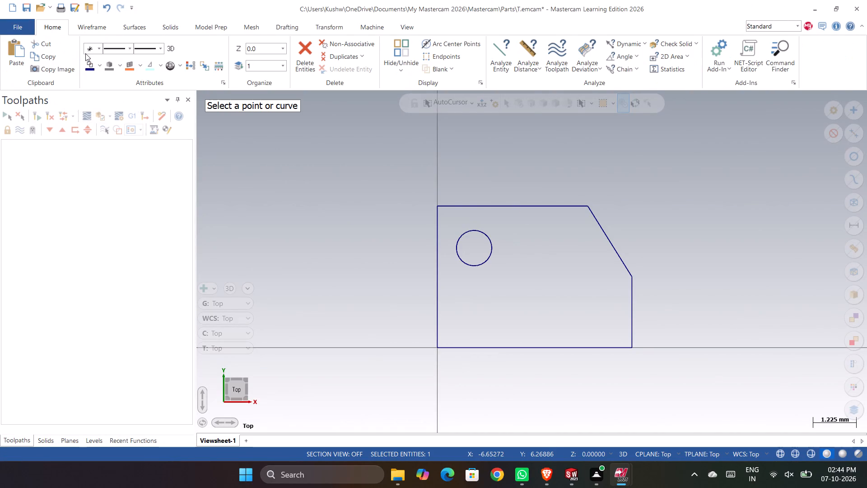
{"action": "left_click", "coordinate": [108, 203]}
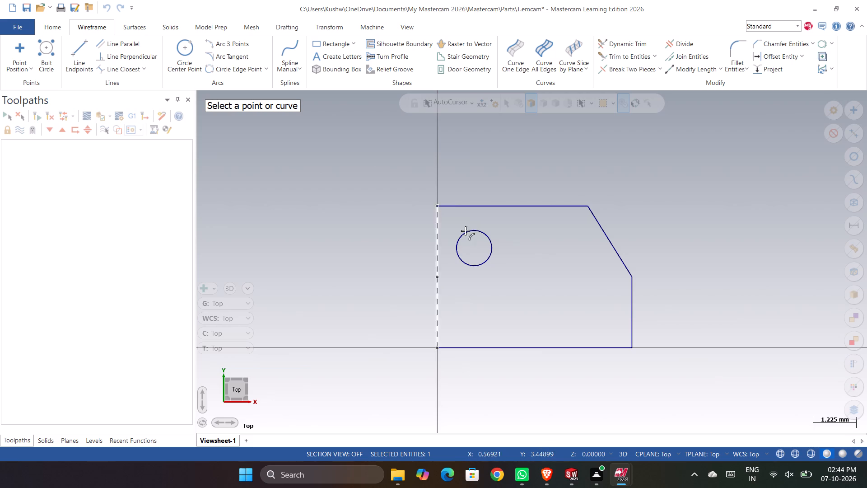
{"action": "left_click", "coordinate": [474, 249]}
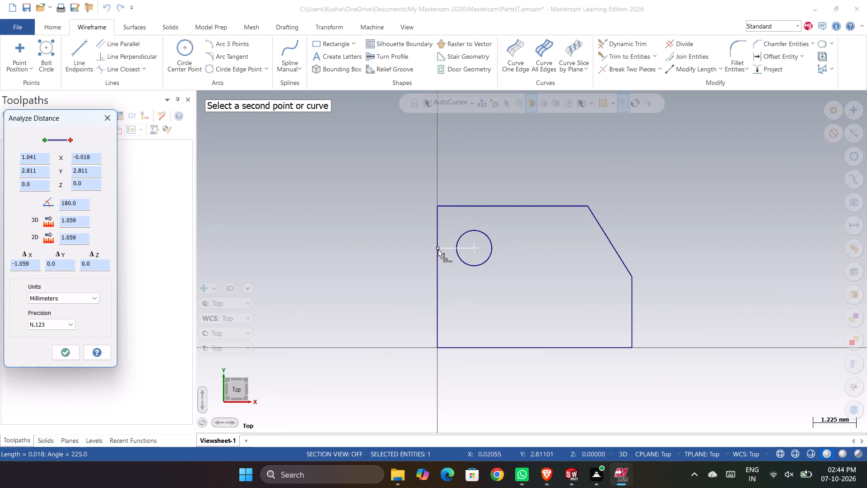
{"action": "left_click", "coordinate": [435, 264]}
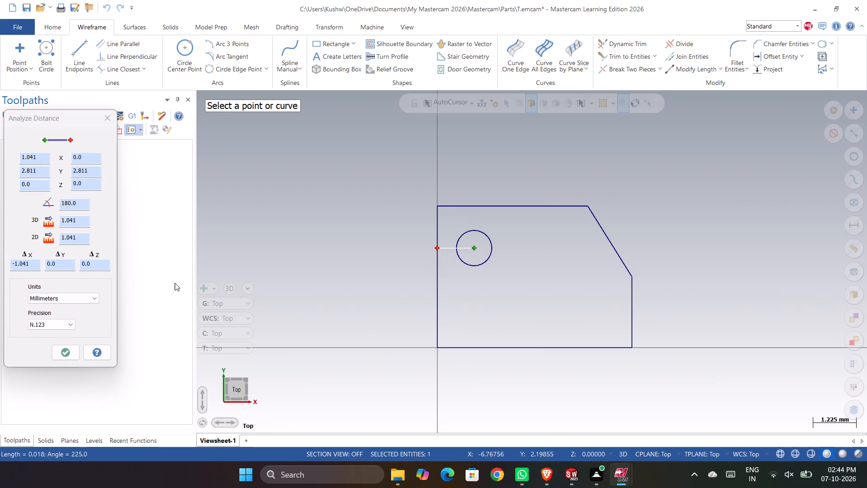
{"action": "left_click", "coordinate": [104, 121]}
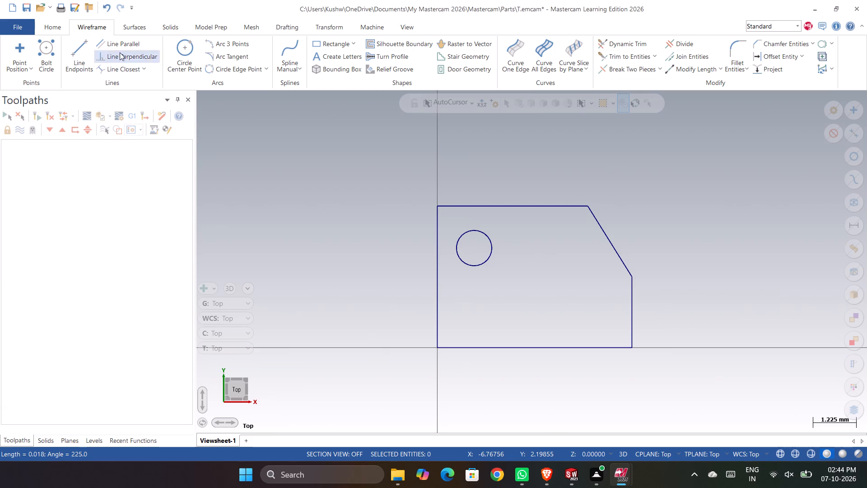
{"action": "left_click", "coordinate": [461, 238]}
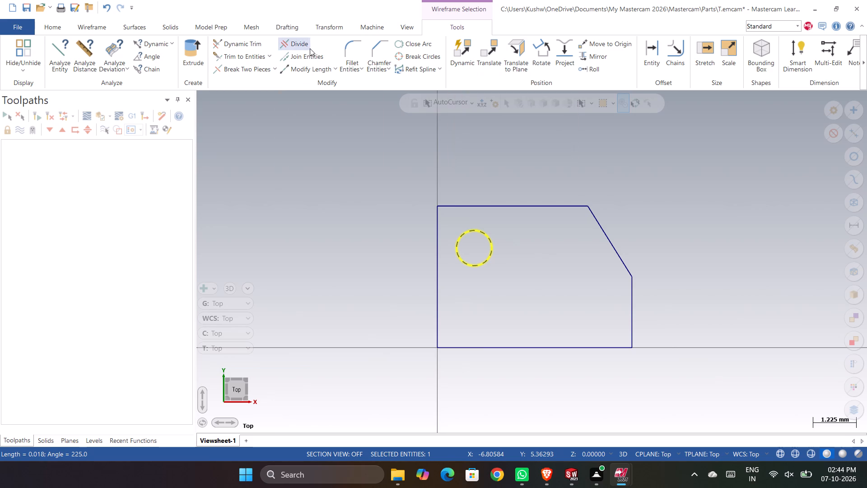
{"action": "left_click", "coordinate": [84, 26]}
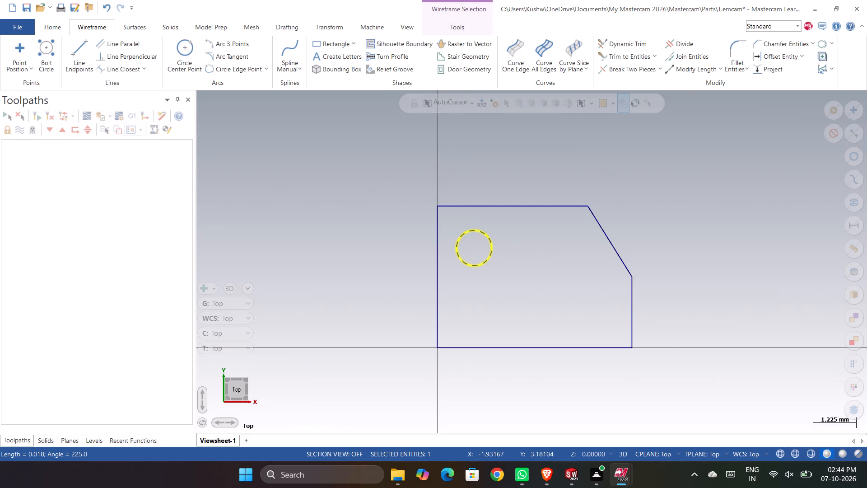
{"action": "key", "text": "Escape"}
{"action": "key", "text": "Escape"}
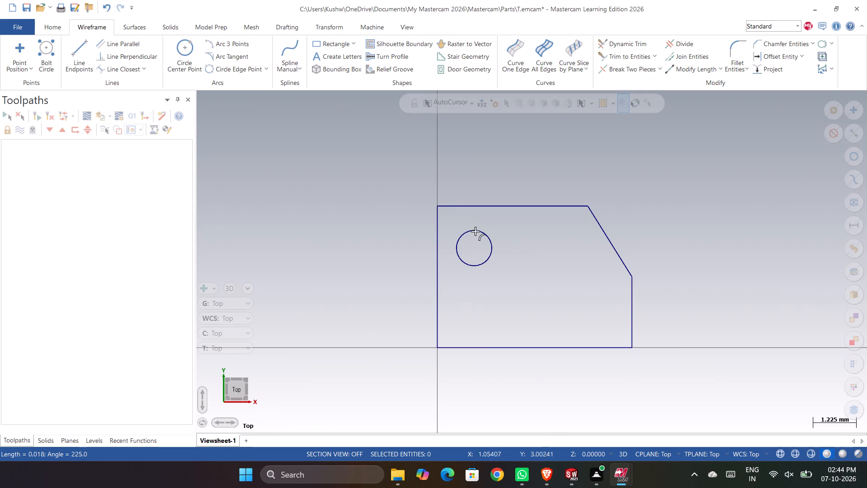
Create a line parallel to the profile's vertical line on the Y axis, offset 1 mm into the profile.
{"action": "left_click", "coordinate": [126, 47]}
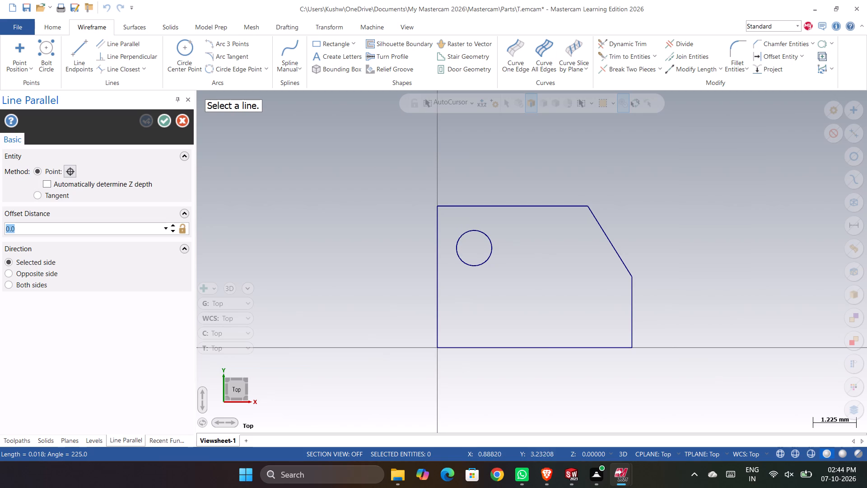
{"action": "left_click", "coordinate": [436, 264]}
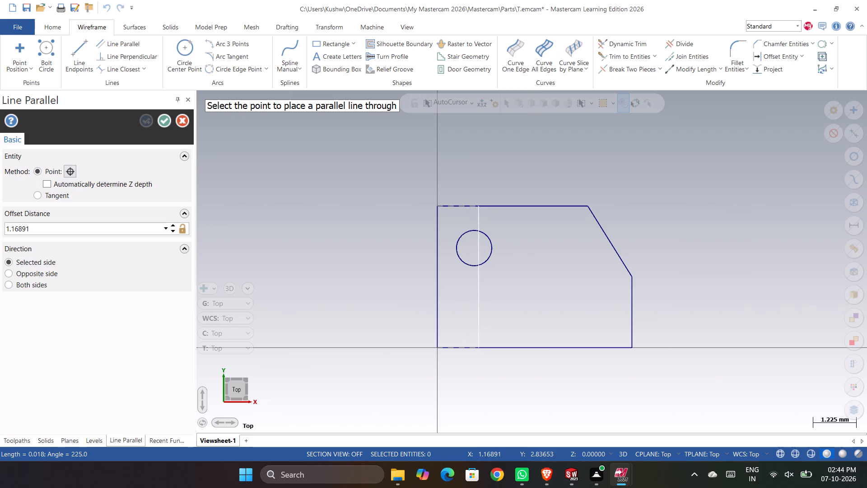
{"action": "left_click", "coordinate": [472, 249]}
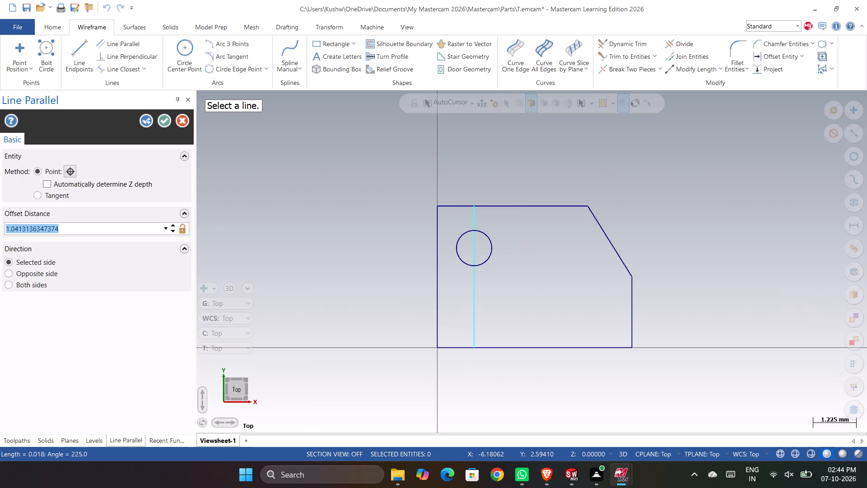
{"action": "key", "text": "1"}
{"action": "key", "text": "Return"}
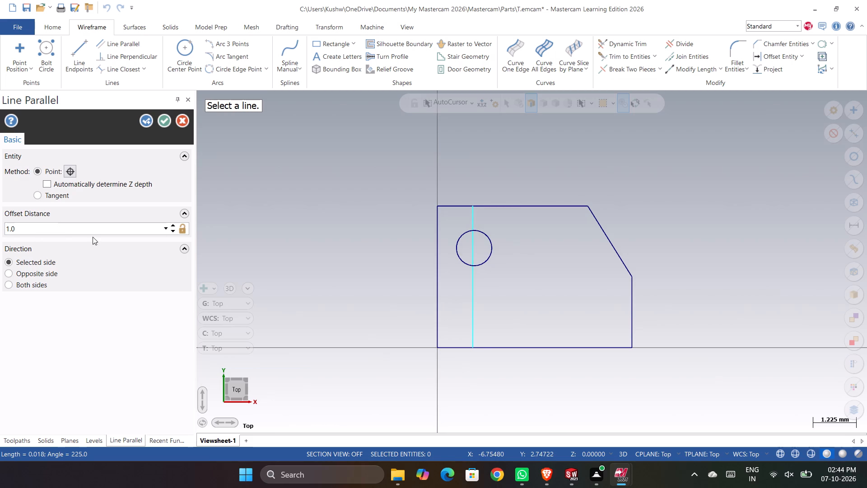
Create a line parallel to the profile's bottom edge, offset 2.5 mm upward into the profile.
{"action": "left_click", "coordinate": [488, 349]}
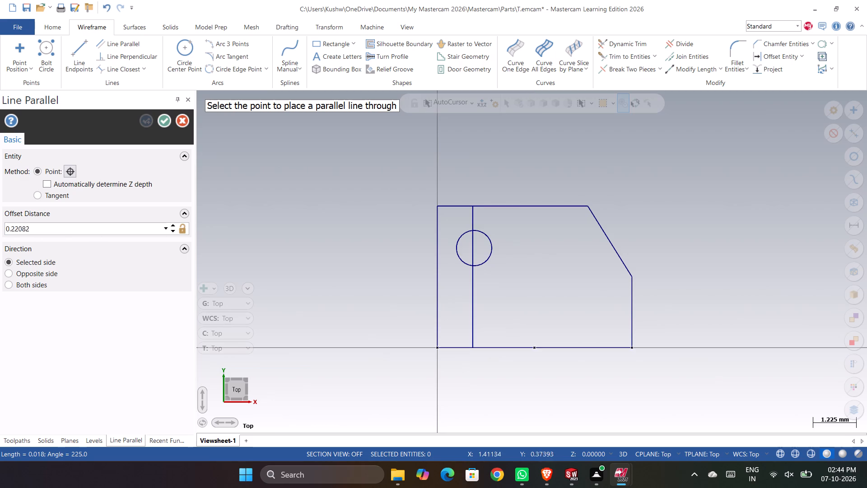
{"action": "left_click", "coordinate": [476, 251]}
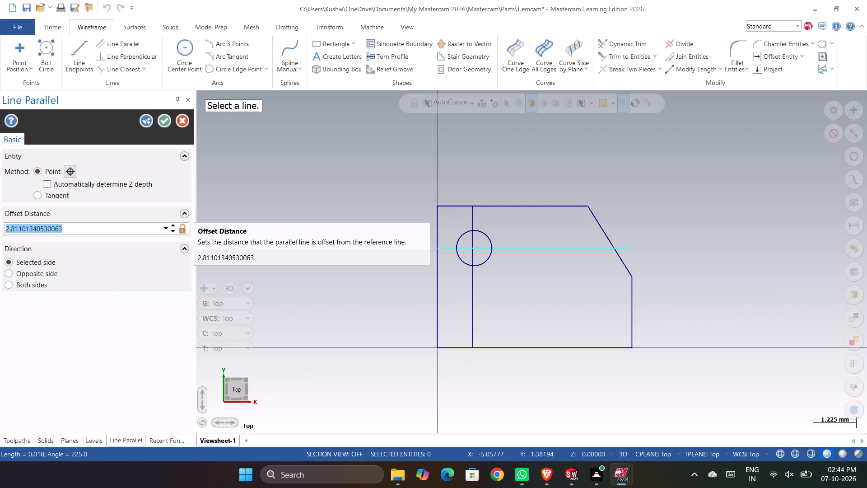
{"action": "type", "text": "2.5"}
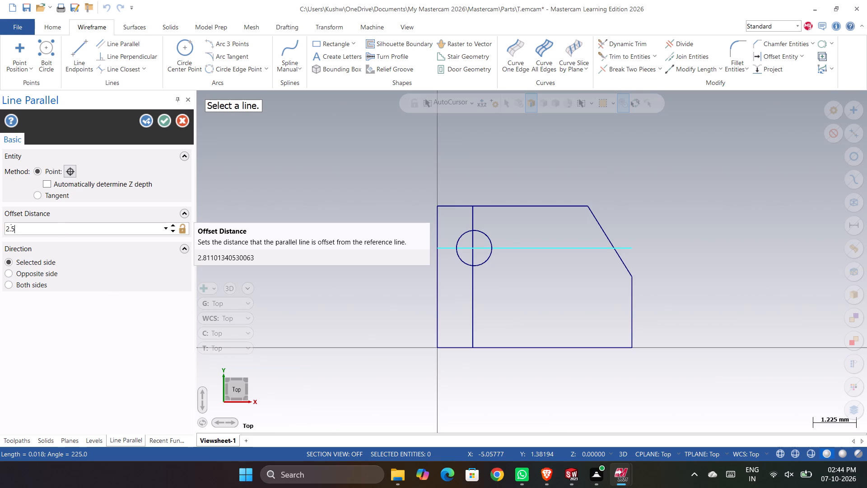
{"action": "key", "text": "Return"}
{"action": "key", "text": "Escape"}
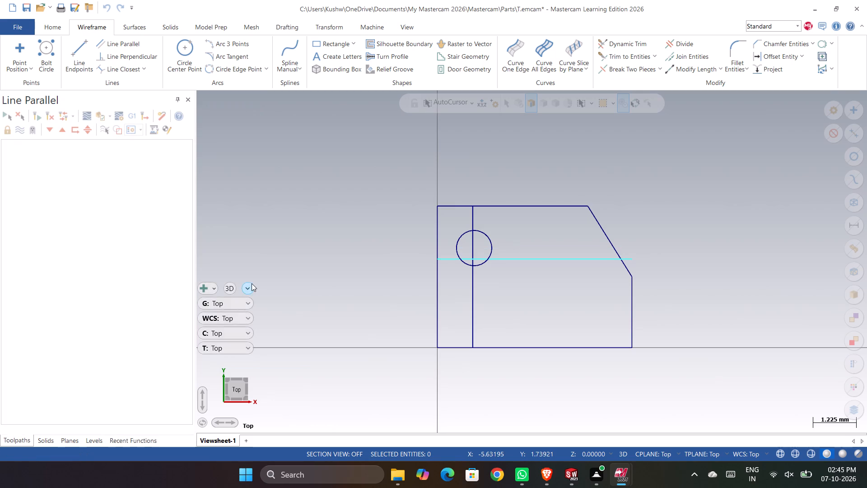
Delete the existing circle inside the profile.
{"action": "left_click", "coordinate": [491, 239]}
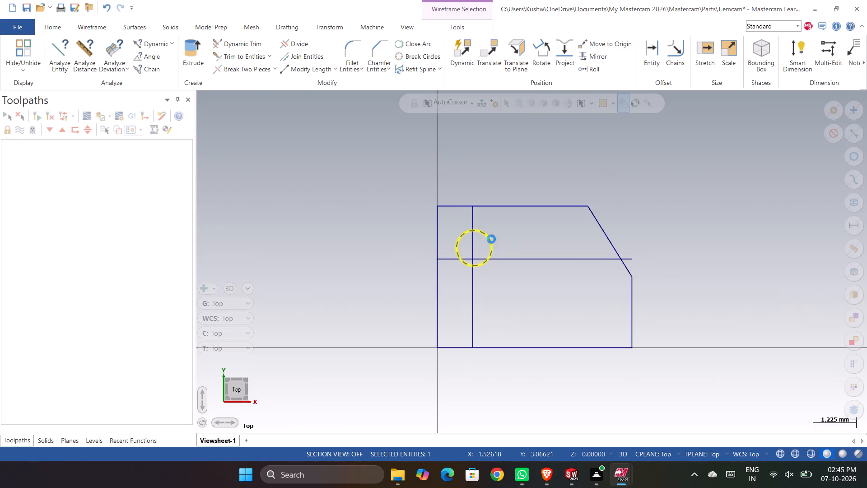
{"action": "key", "text": "Delete"}
Draw a 1 mm diameter circle centered on the intersection of the two parallel guide lines at X 1, Y 2.5.
{"action": "left_click", "coordinate": [181, 50]}
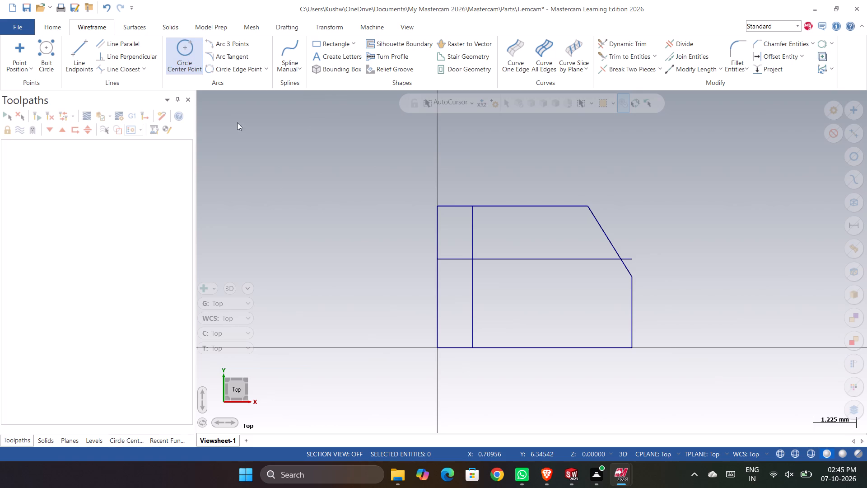
{"action": "left_click", "coordinate": [471, 258]}
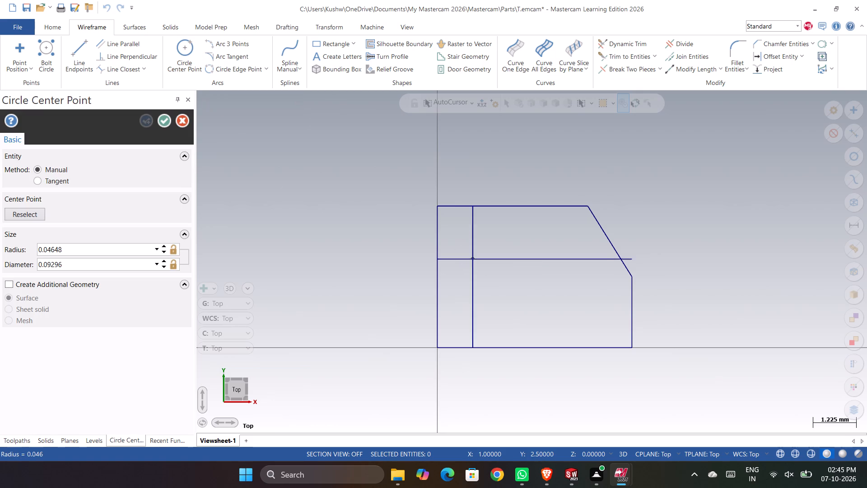
{"action": "left_click", "coordinate": [478, 279]}
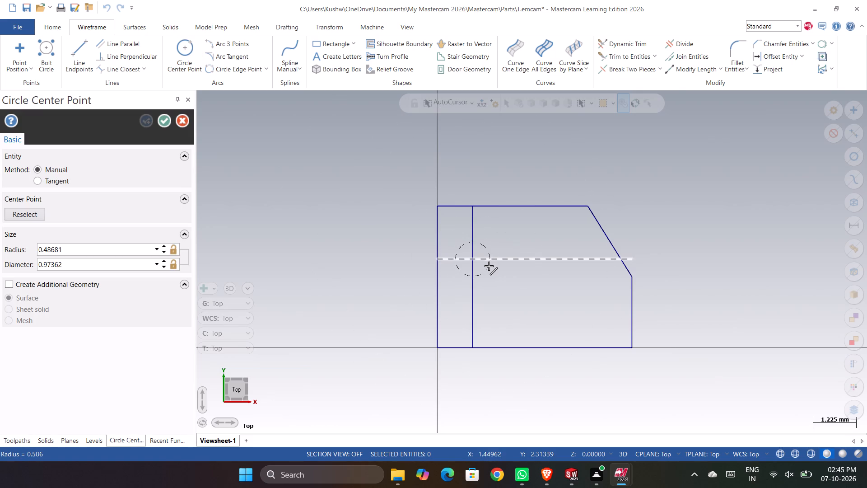
{"action": "left_click", "coordinate": [489, 266]}
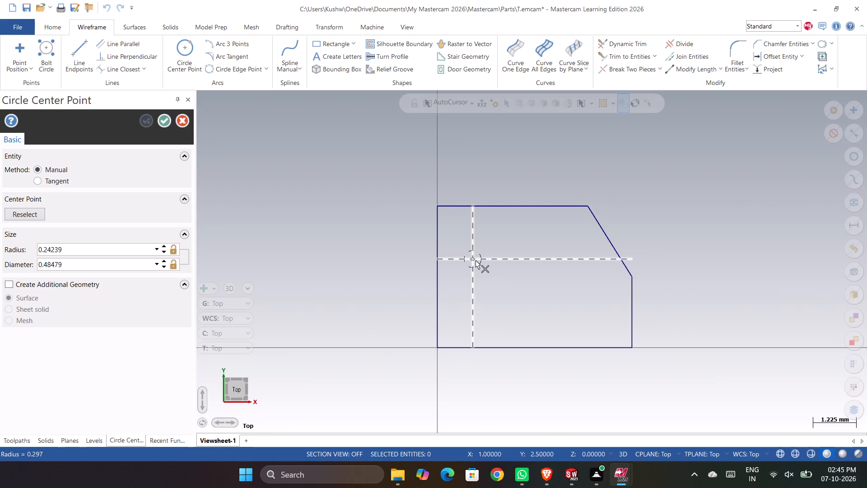
{"action": "left_click", "coordinate": [473, 259]}
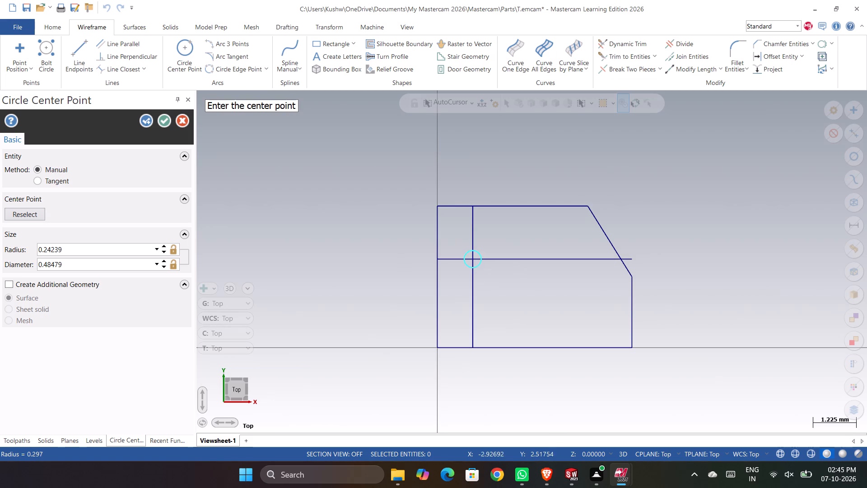
{"action": "left_click_drag", "start_coordinate": [105, 254], "coordinate": [34, 255]}
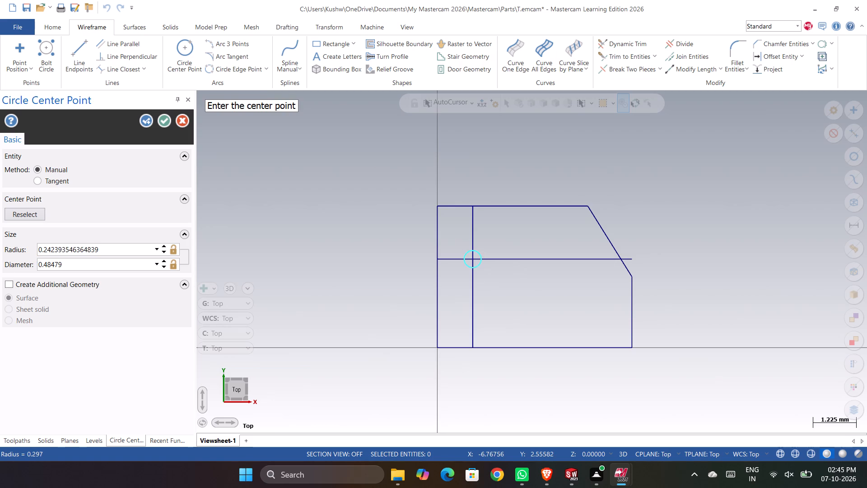
{"action": "left_click_drag", "start_coordinate": [114, 264], "coordinate": [42, 268]}
{"action": "left_click_drag", "start_coordinate": [129, 259], "coordinate": [114, 267]}
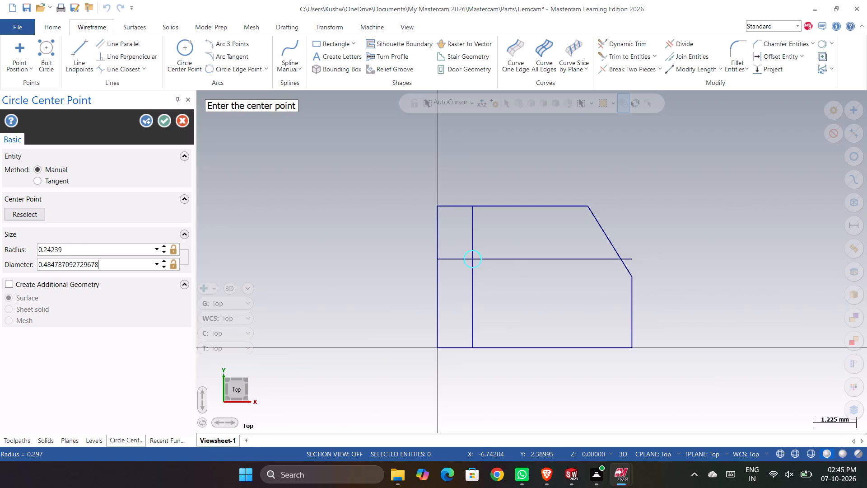
{"action": "key", "text": "ctrl+a"}
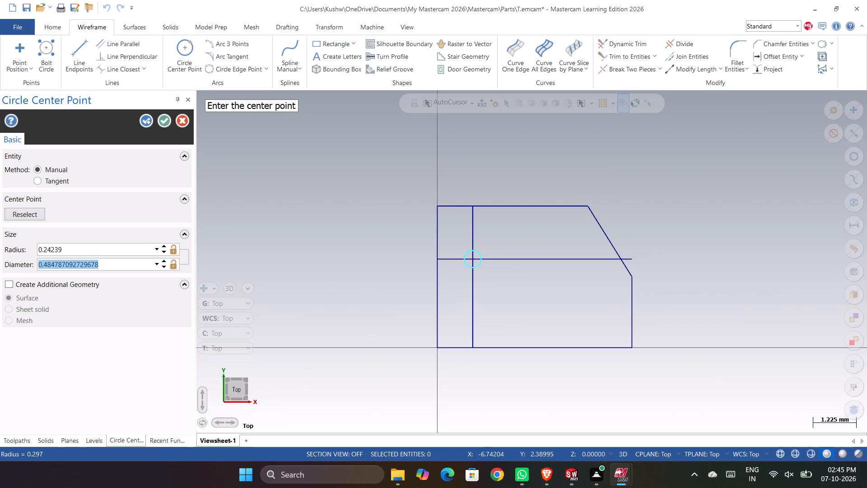
{"action": "key", "text": "1"}
{"action": "key", "text": "Return"}
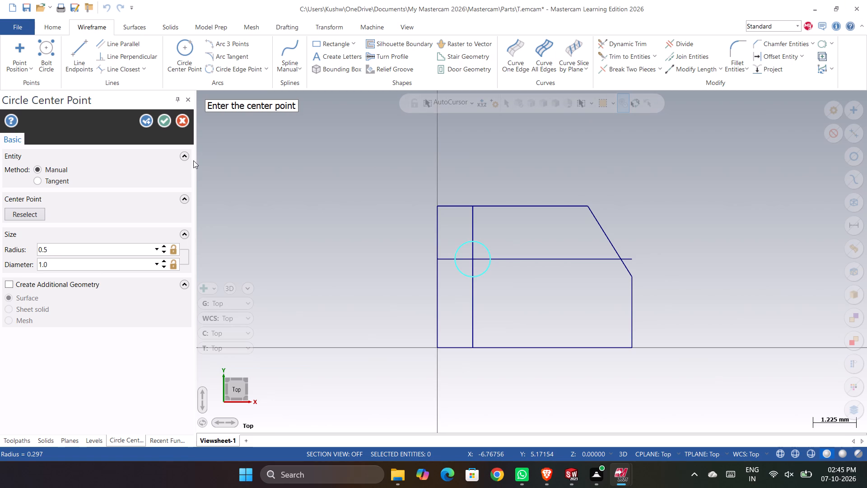
{"action": "left_click", "coordinate": [163, 118]}
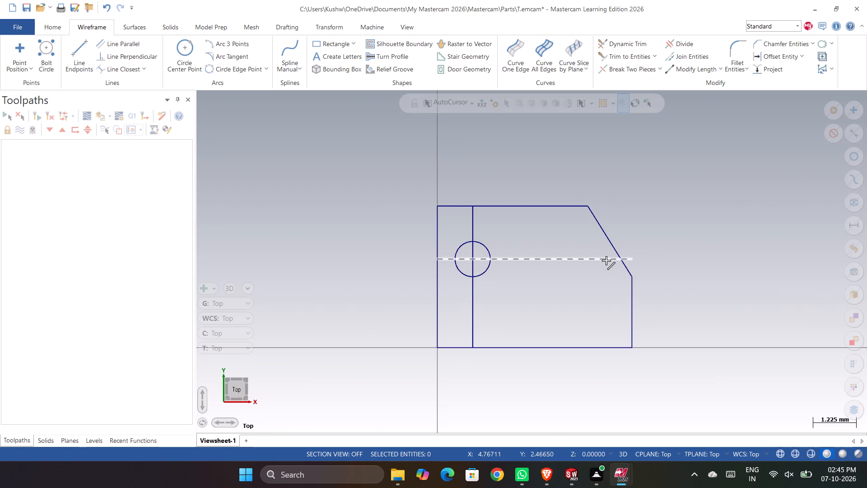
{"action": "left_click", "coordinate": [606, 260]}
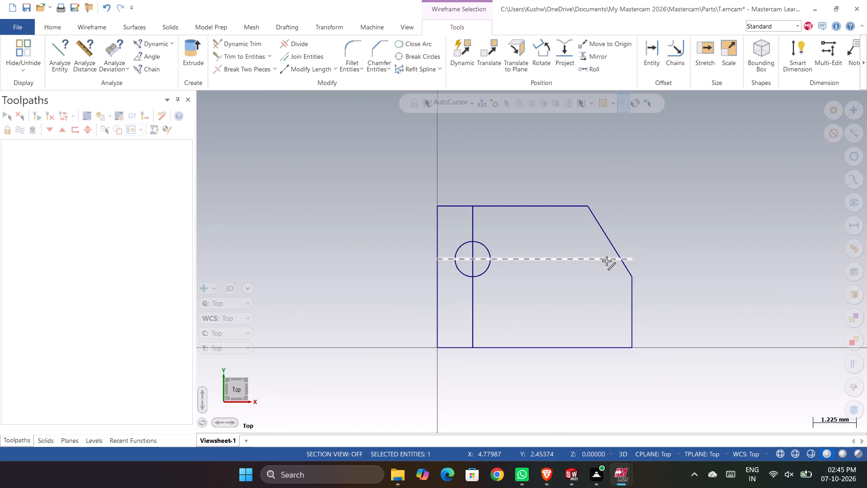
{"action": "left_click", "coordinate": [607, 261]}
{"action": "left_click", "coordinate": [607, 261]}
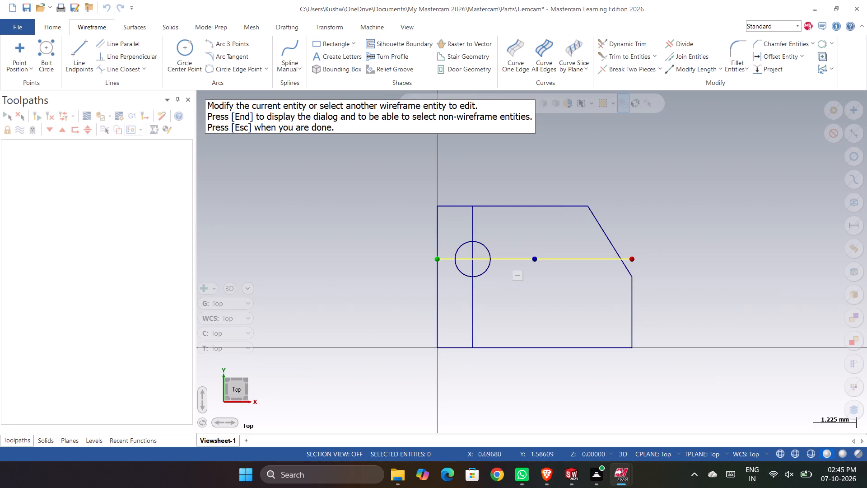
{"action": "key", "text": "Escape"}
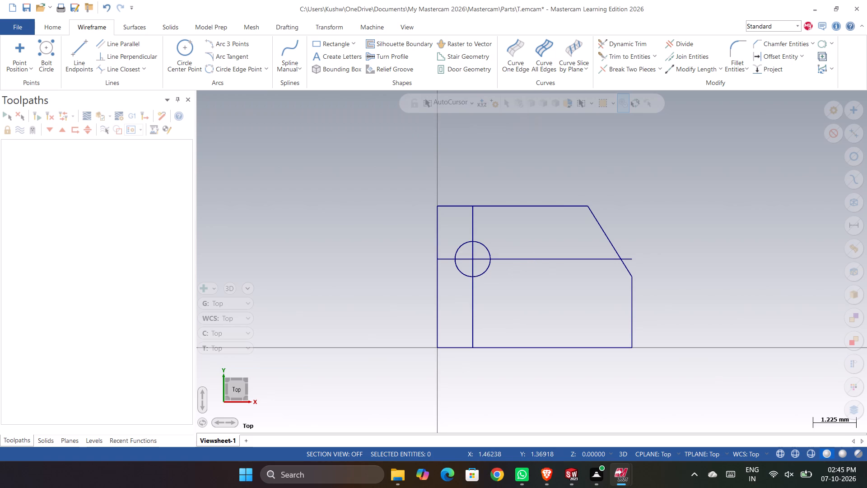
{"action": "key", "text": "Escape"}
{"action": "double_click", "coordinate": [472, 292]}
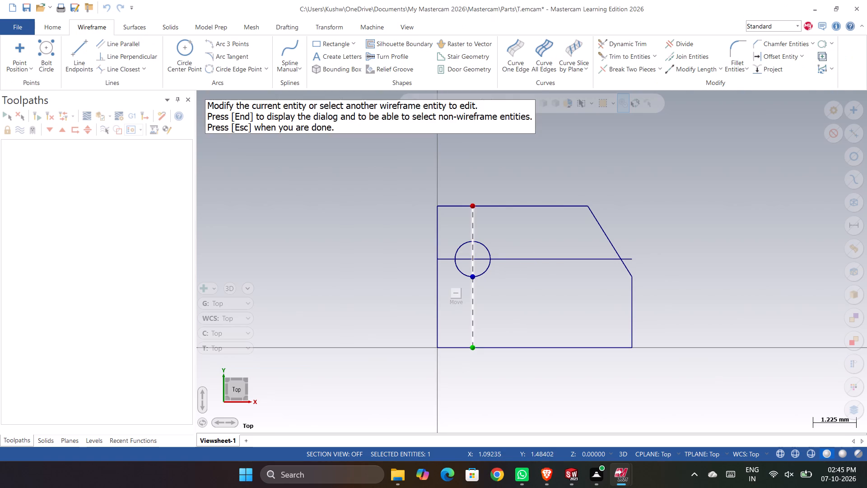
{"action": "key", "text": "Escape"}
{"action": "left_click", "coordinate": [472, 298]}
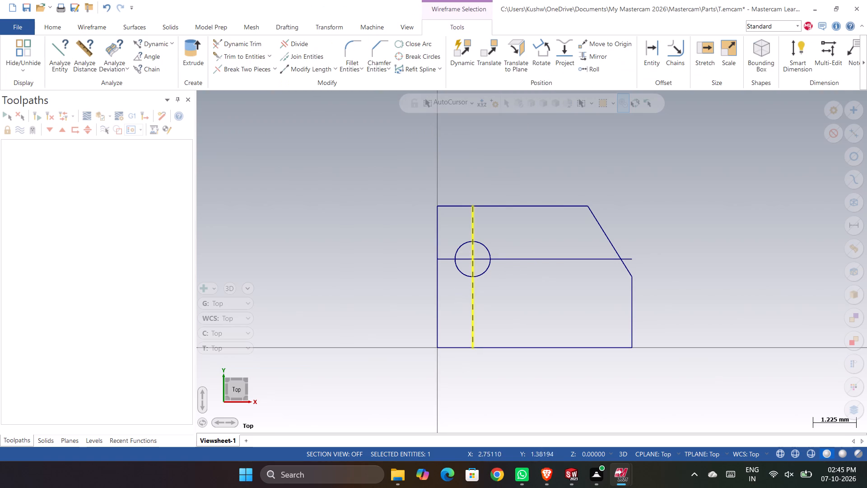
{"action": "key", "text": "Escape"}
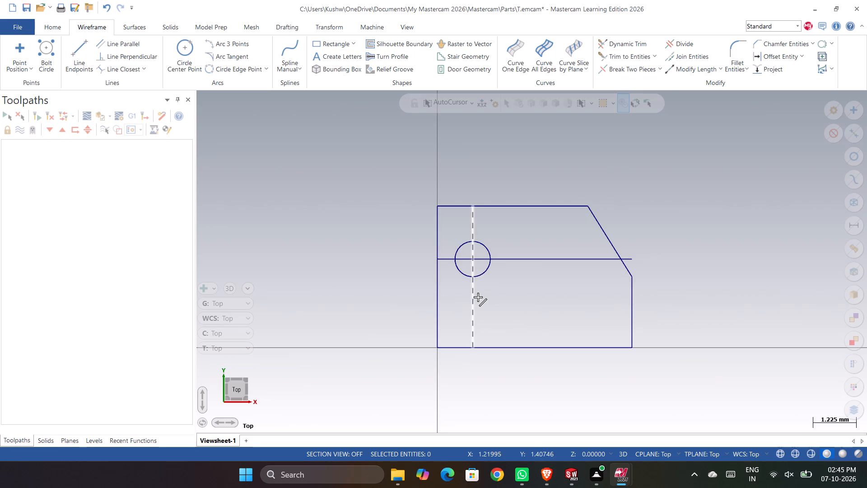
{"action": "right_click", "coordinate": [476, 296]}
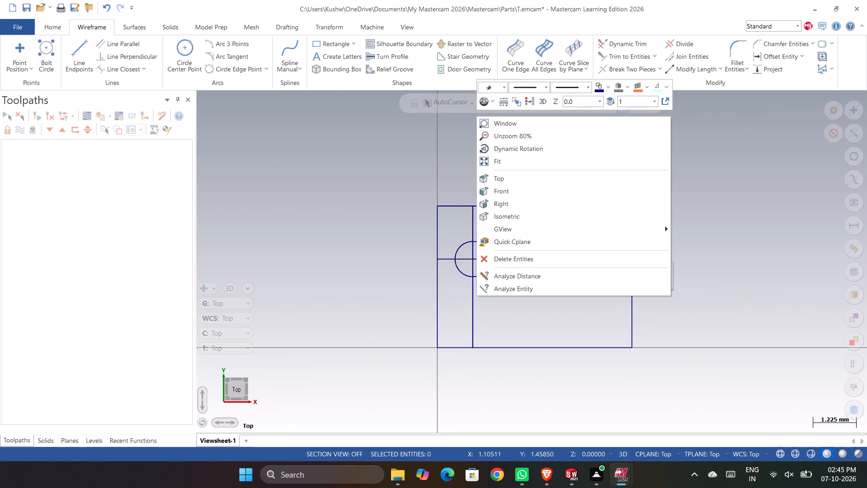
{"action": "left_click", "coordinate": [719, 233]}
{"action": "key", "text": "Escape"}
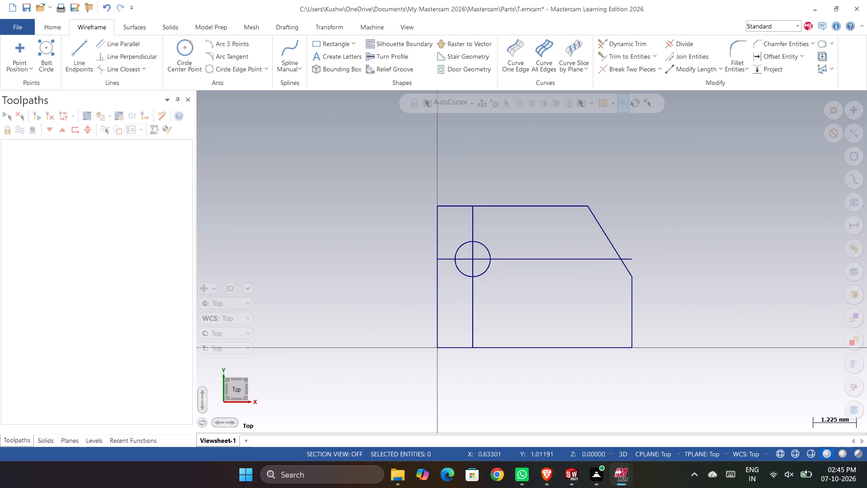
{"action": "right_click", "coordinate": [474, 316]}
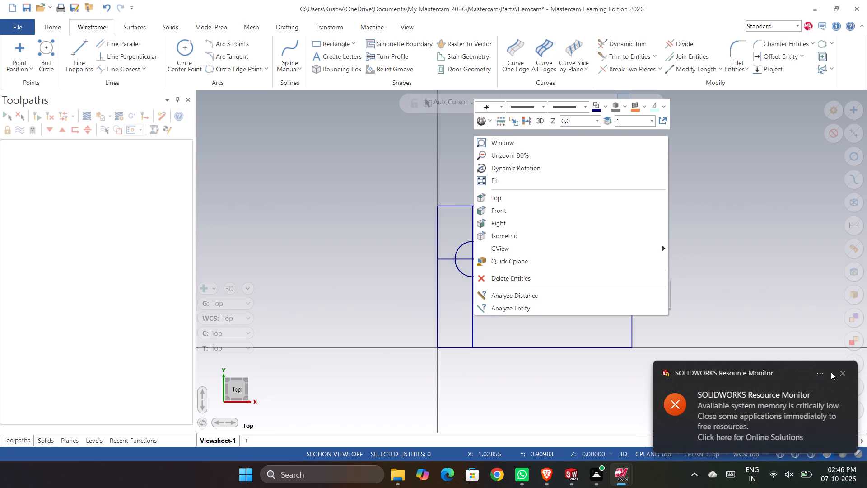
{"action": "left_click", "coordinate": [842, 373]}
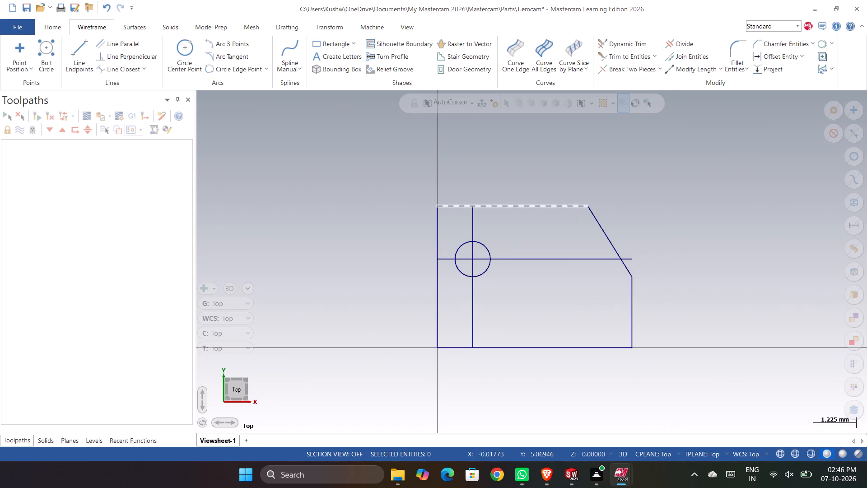
Create a line parallel to the profile's vertical line on the Y axis, offset 3 mm into the profile.
{"action": "left_click", "coordinate": [117, 45]}
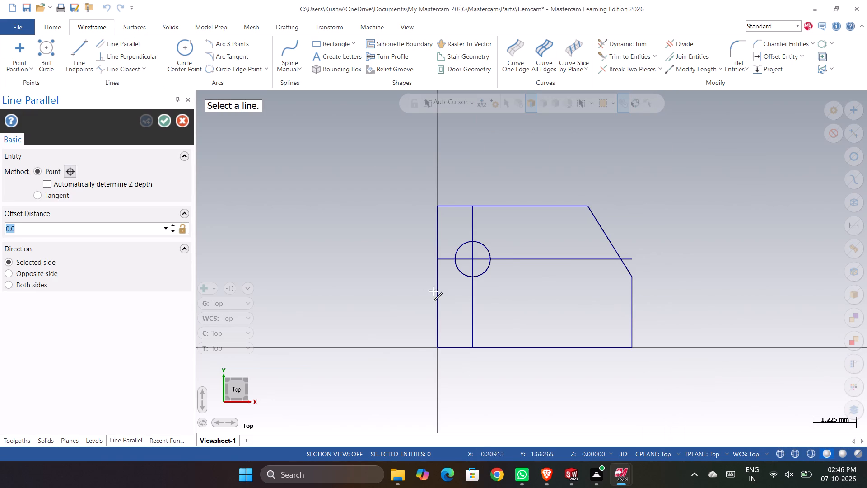
{"action": "left_click", "coordinate": [437, 296]}
{"action": "left_click", "coordinate": [568, 301]}
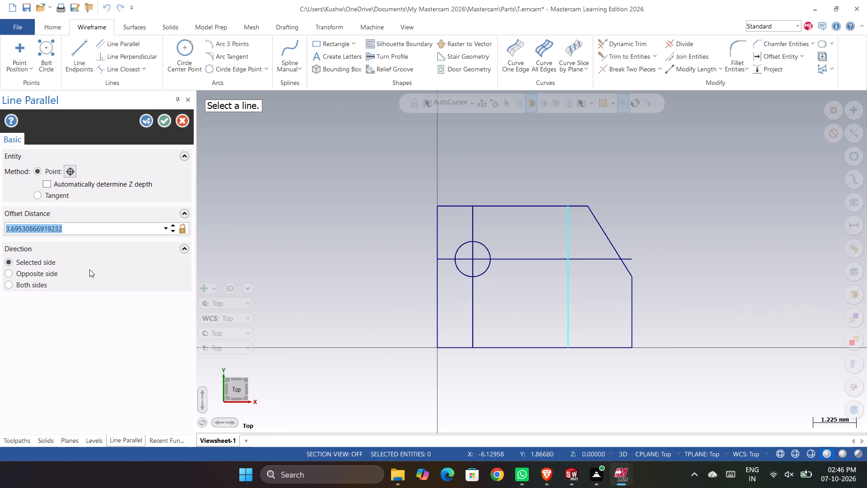
{"action": "key", "text": "3"}
{"action": "key", "text": "Return"}
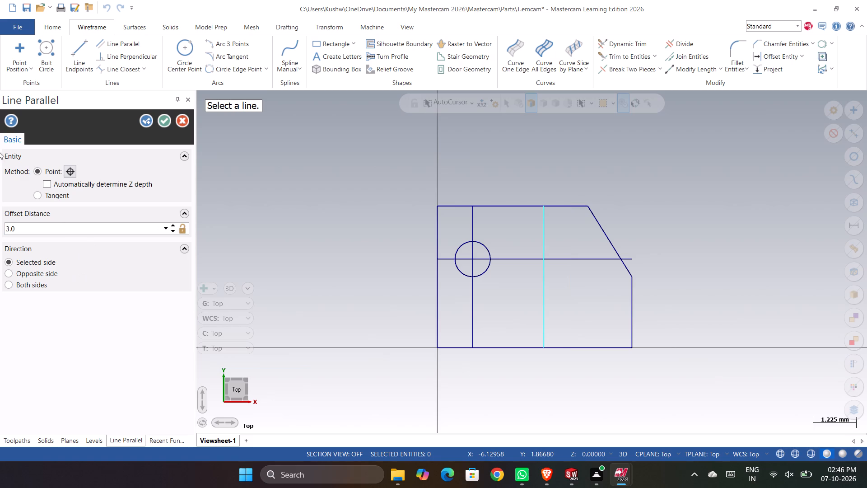
Create a line parallel to the profile's bottom edge, offset 1.5 mm upward into the profile.
{"action": "left_click", "coordinate": [163, 122]}
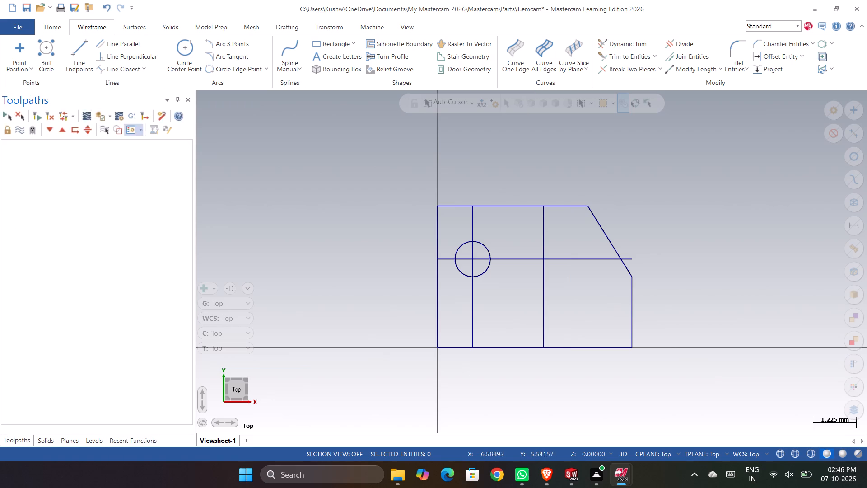
{"action": "left_click", "coordinate": [123, 43]}
{"action": "left_click", "coordinate": [498, 346]}
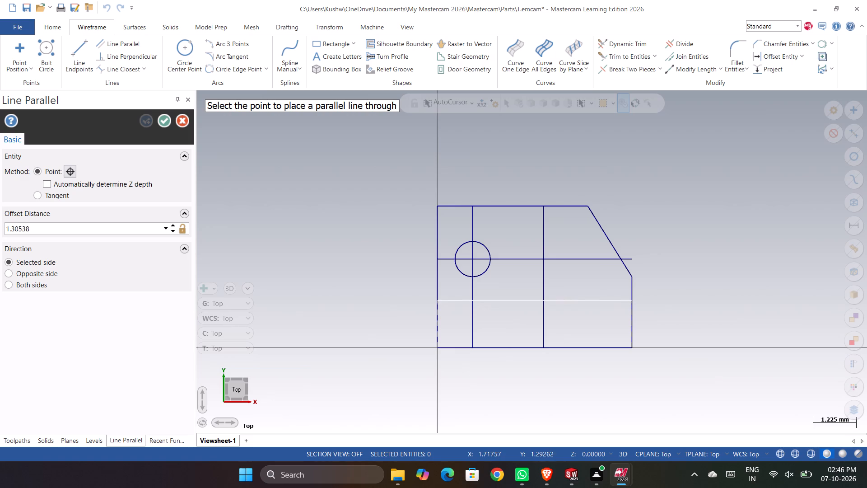
{"action": "left_click", "coordinate": [498, 303]}
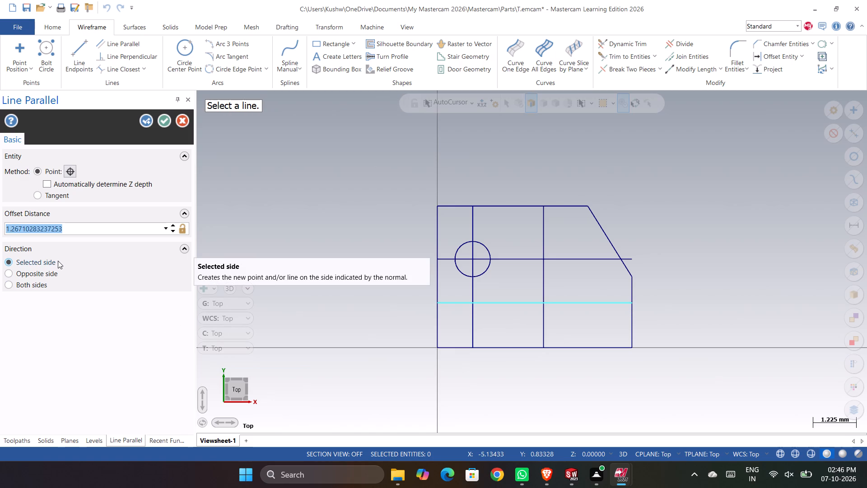
{"action": "type", "text": "1.5"}
{"action": "key", "text": "Return"}
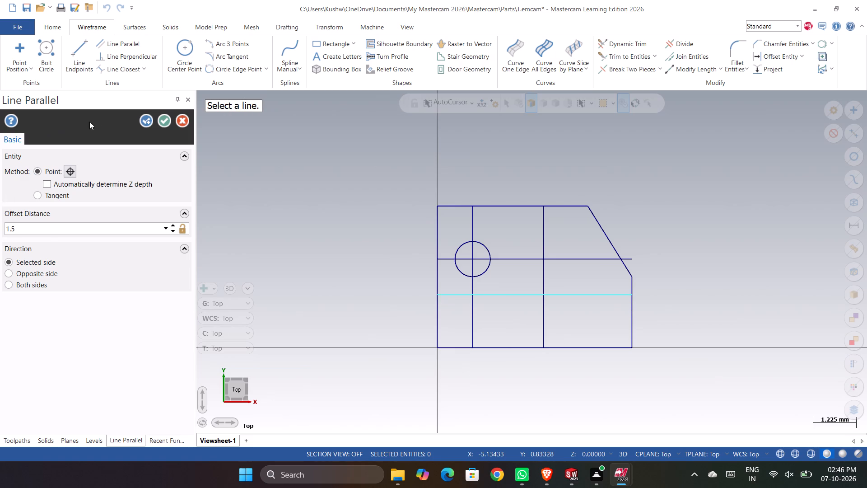
{"action": "left_click", "coordinate": [158, 122]}
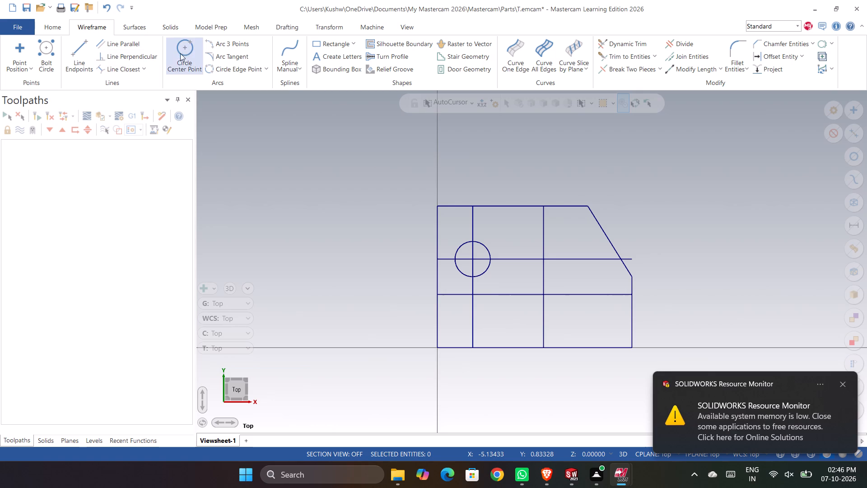
Draw a 1 mm diameter circle centered on the intersection of the guide lines at X 3, Y 1.5.
{"action": "left_click", "coordinate": [182, 49]}
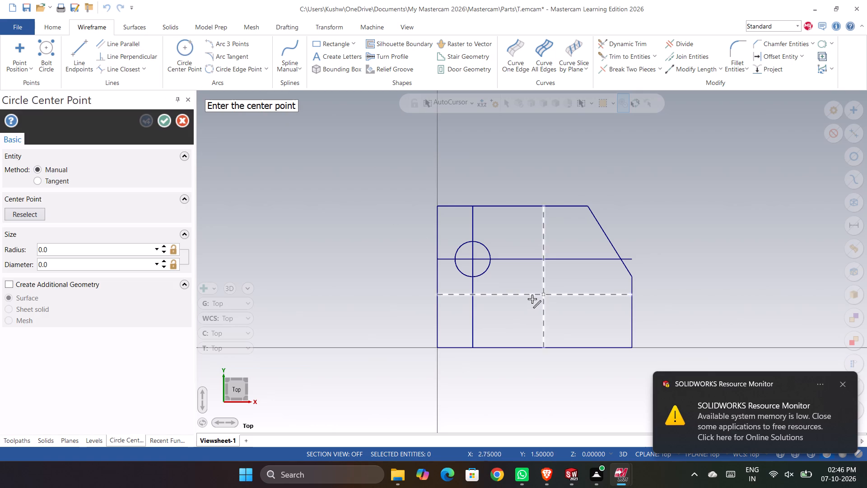
{"action": "left_click", "coordinate": [543, 296]}
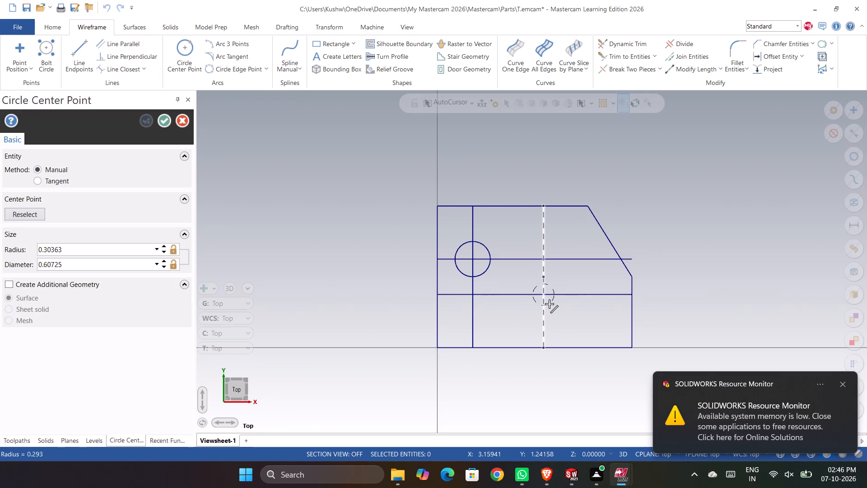
{"action": "left_click", "coordinate": [550, 304]}
{"action": "left_click", "coordinate": [544, 299]}
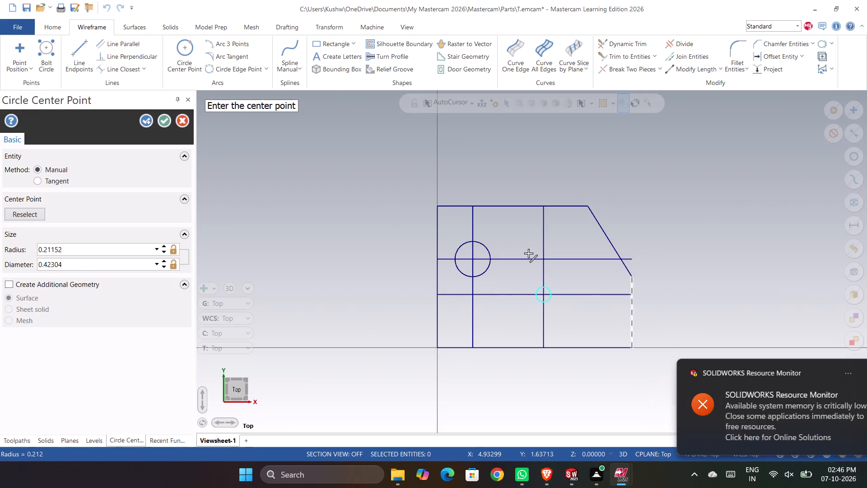
{"action": "left_click", "coordinate": [78, 267]}
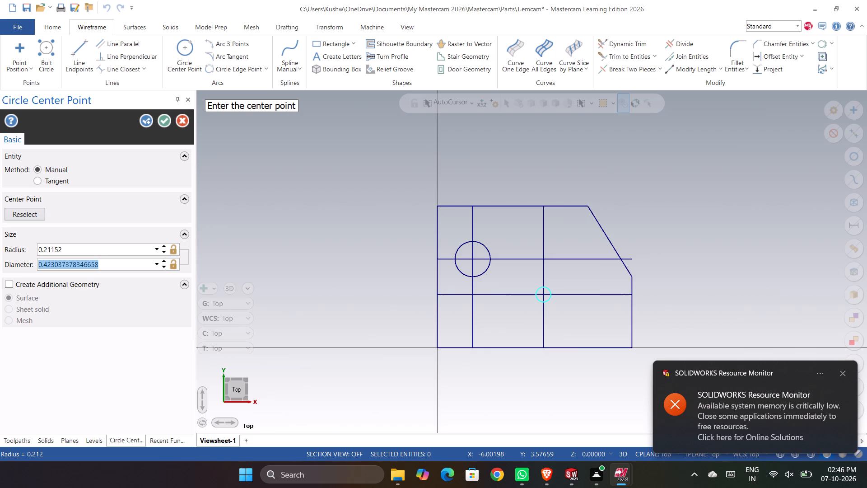
{"action": "key", "text": "1"}
{"action": "key", "text": "Return"}
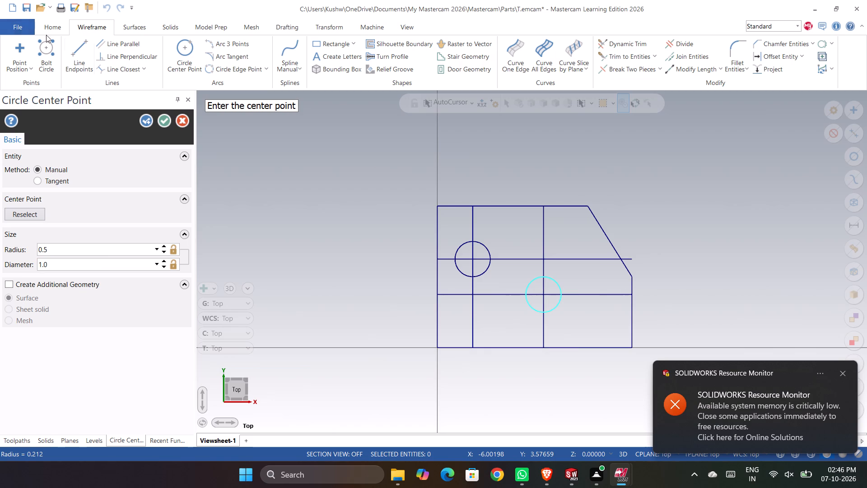
{"action": "left_click", "coordinate": [163, 120]}
Draw a 2 mm diameter circle concentric with the circle at X 3, Y 1.5.
{"action": "left_click", "coordinate": [182, 49]}
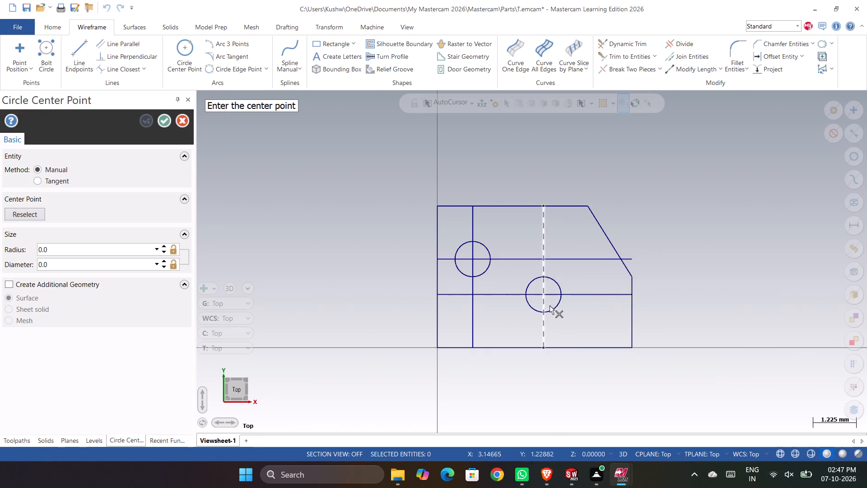
{"action": "left_click", "coordinate": [545, 298]}
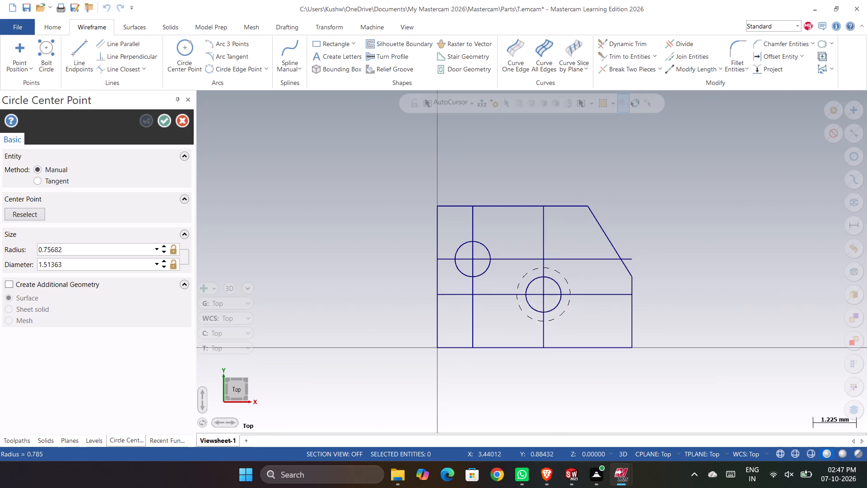
{"action": "left_click", "coordinate": [542, 295]}
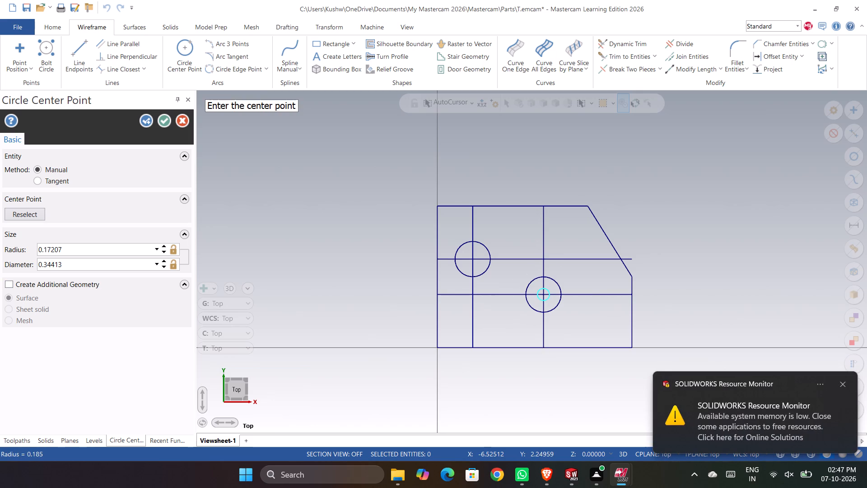
{"action": "left_click", "coordinate": [96, 267]}
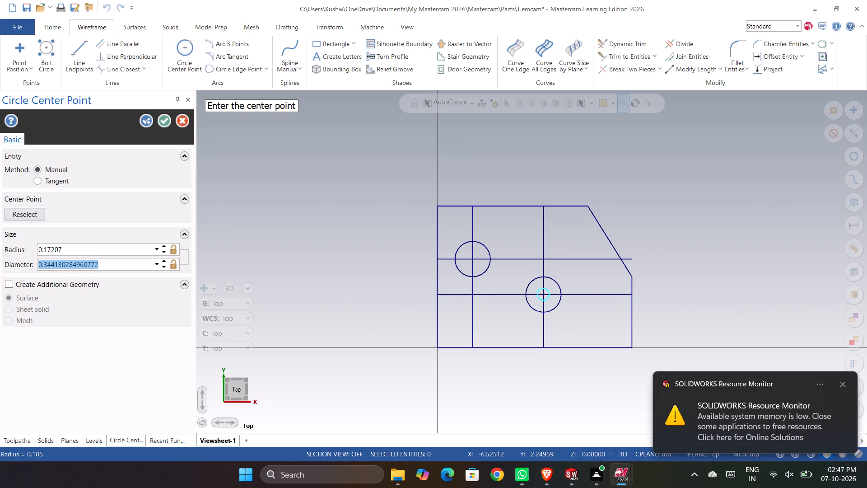
{"action": "key", "text": "2"}
{"action": "key", "text": "Return"}
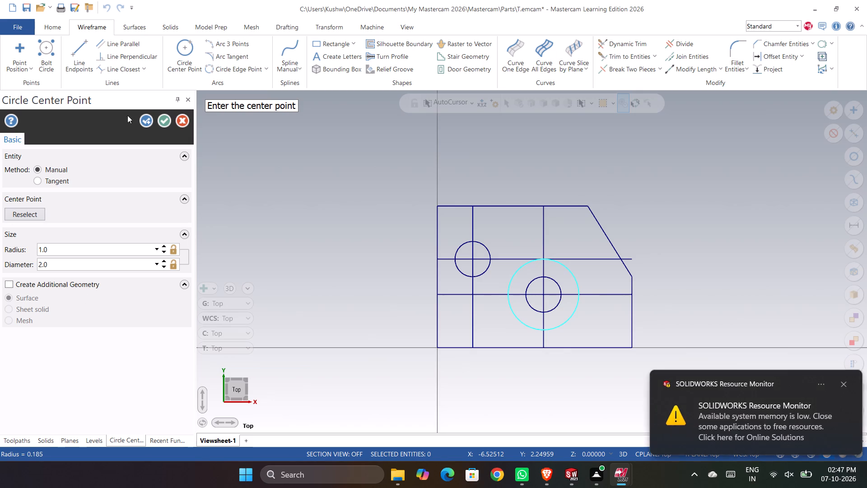
{"action": "left_click", "coordinate": [165, 122]}
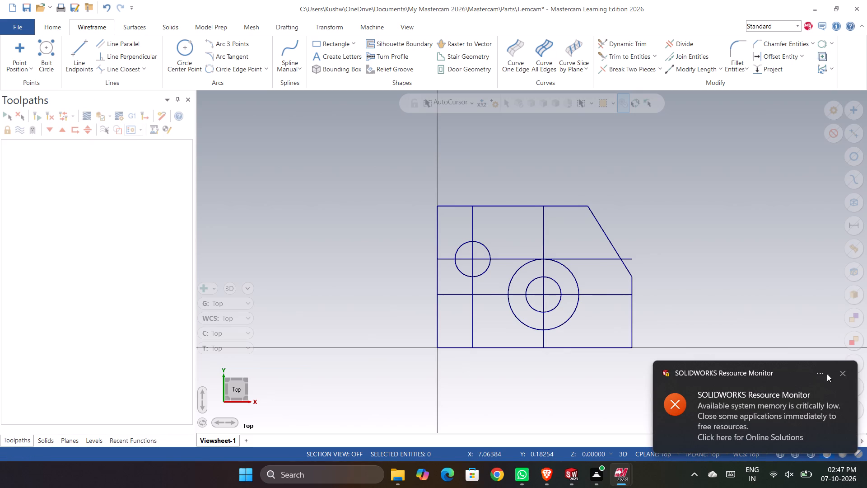
Delete the two horizontal and two vertical guide lines inside the profile, keeping the outline and the three circles.
{"action": "left_click", "coordinate": [842, 372]}
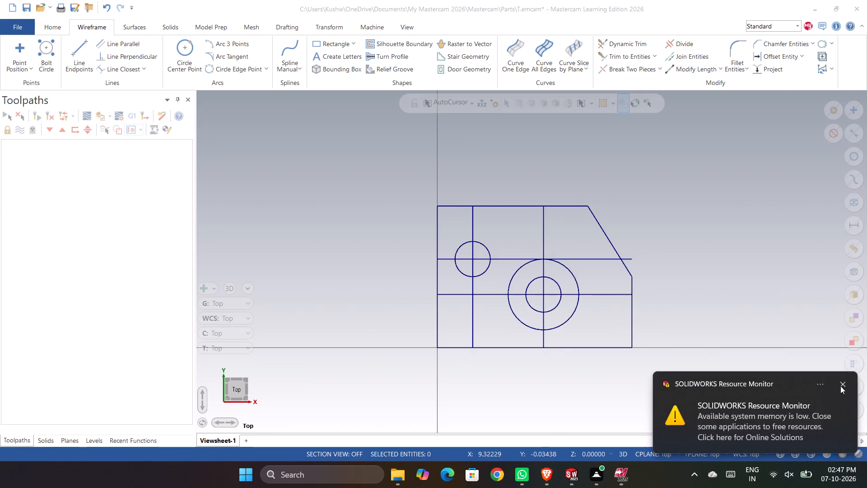
{"action": "left_click", "coordinate": [842, 385]}
{"action": "left_click", "coordinate": [496, 292]}
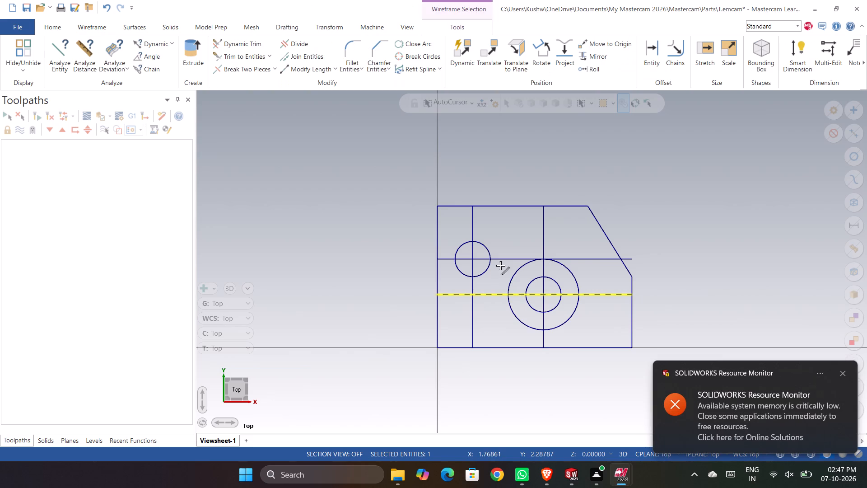
{"action": "left_click", "coordinate": [504, 258], "text": "ctrl"}
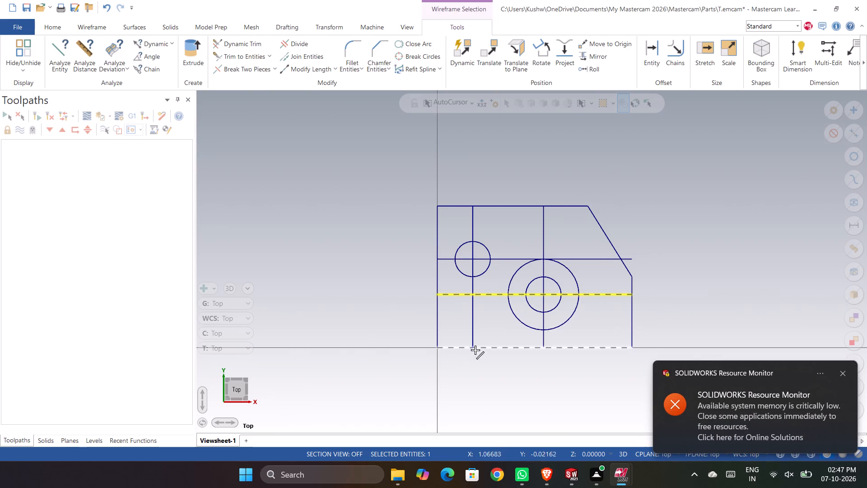
{"action": "key", "text": "Delete"}
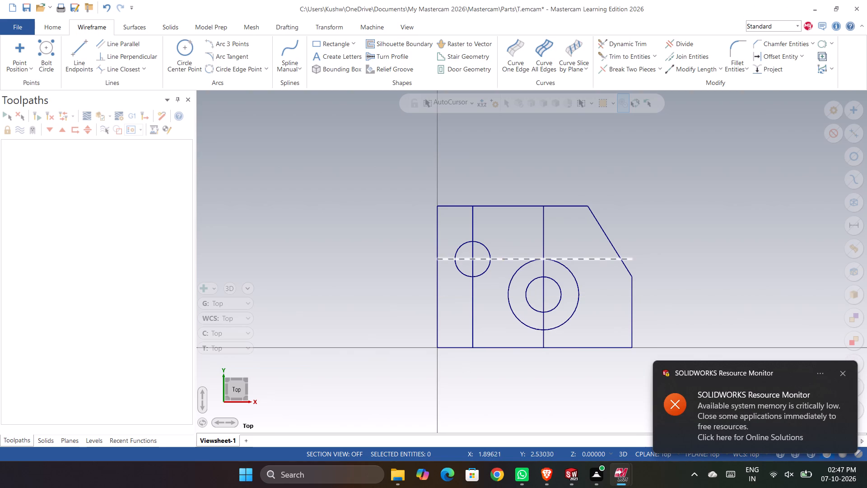
{"action": "left_click", "coordinate": [504, 258]}
{"action": "key", "text": "Delete"}
{"action": "left_click", "coordinate": [473, 260]}
{"action": "key", "text": "Delete"}
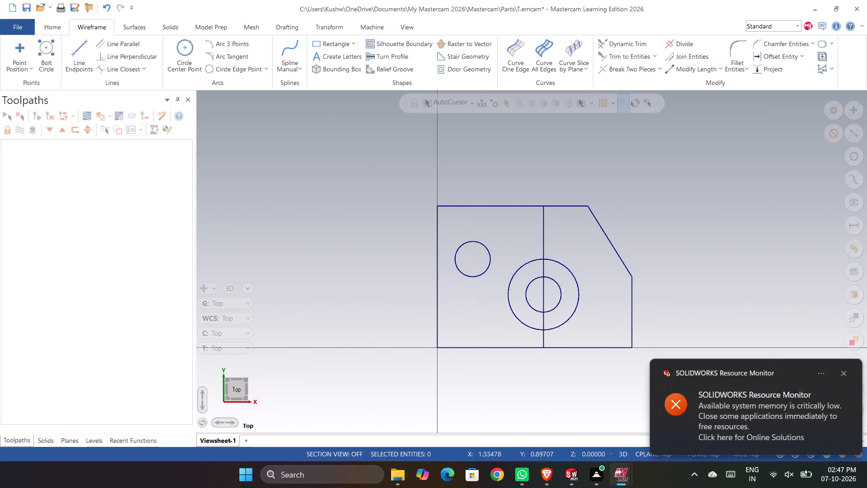
{"action": "left_click", "coordinate": [541, 321]}
{"action": "key", "text": "Delete"}
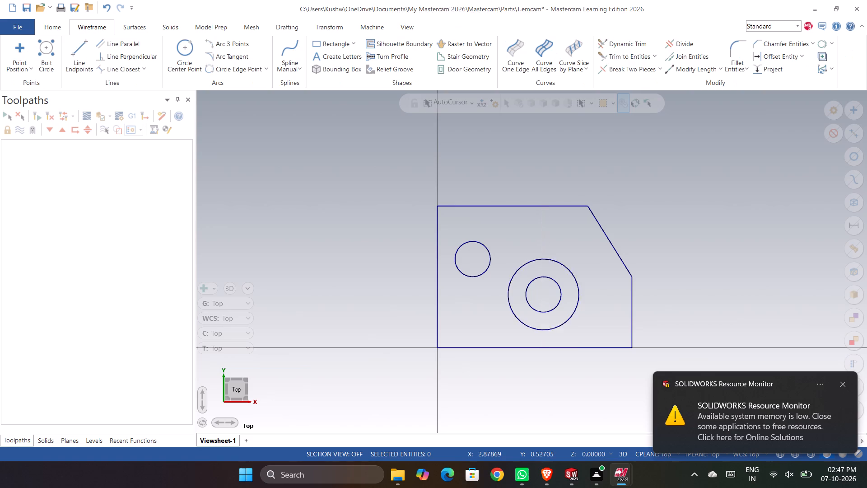
Switch to the SolidWorks Part1 sketch and draw a horizontal centerline from the lower slanted line's upper endpoint to the vertical axis line.
{"action": "left_click", "coordinate": [845, 382]}
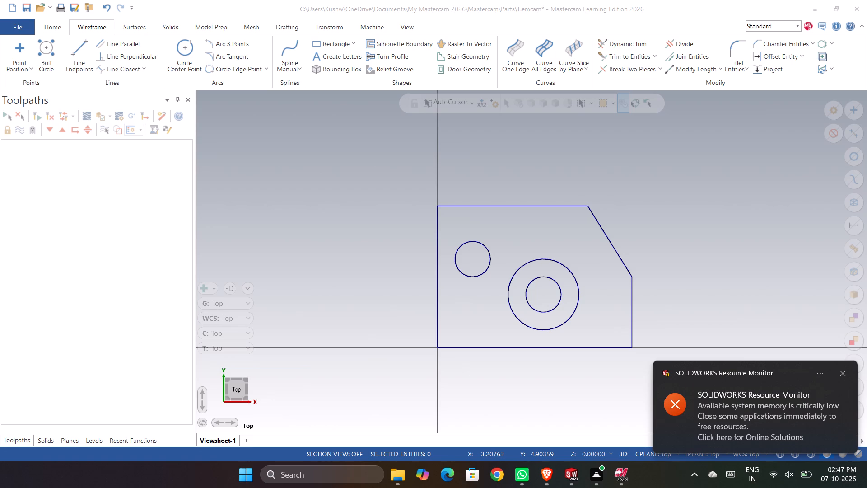
{"action": "left_click", "coordinate": [842, 375]}
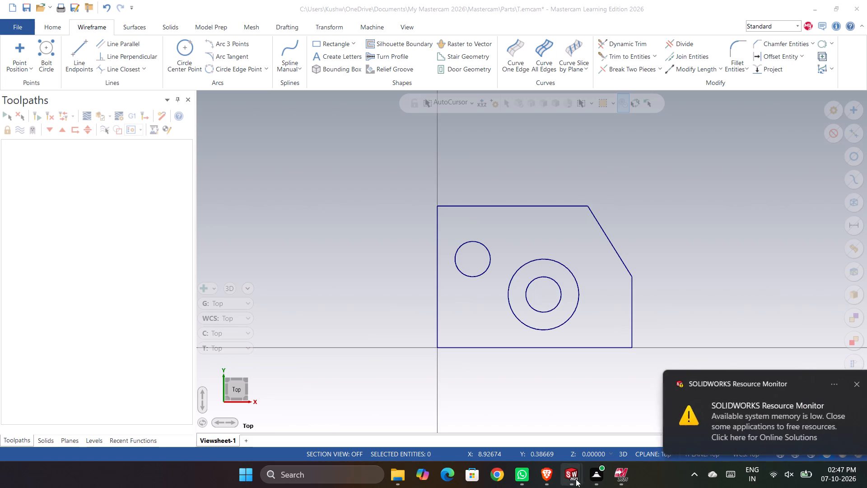
{"action": "left_click", "coordinate": [576, 479]}
{"action": "left_click", "coordinate": [636, 410]}
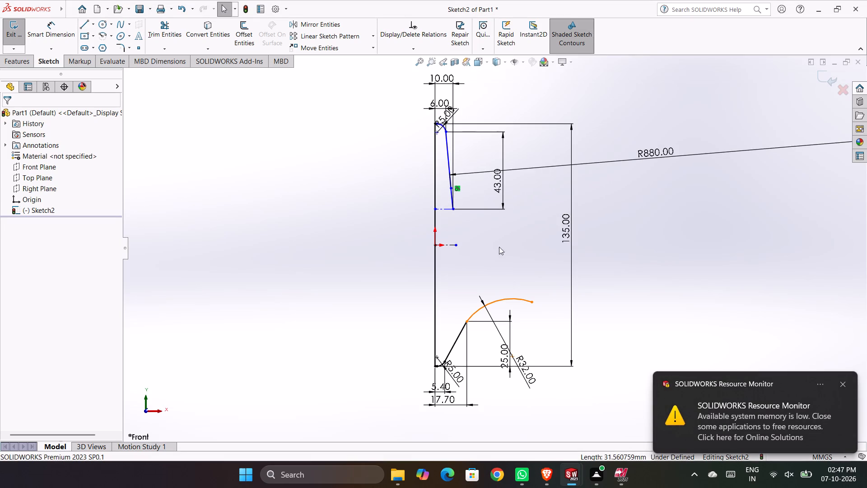
{"action": "scroll", "coordinate": [494, 196], "scroll_direction": "up", "scroll_amount": 1}
{"action": "scroll", "coordinate": [464, 215], "scroll_direction": "down", "scroll_amount": 3}
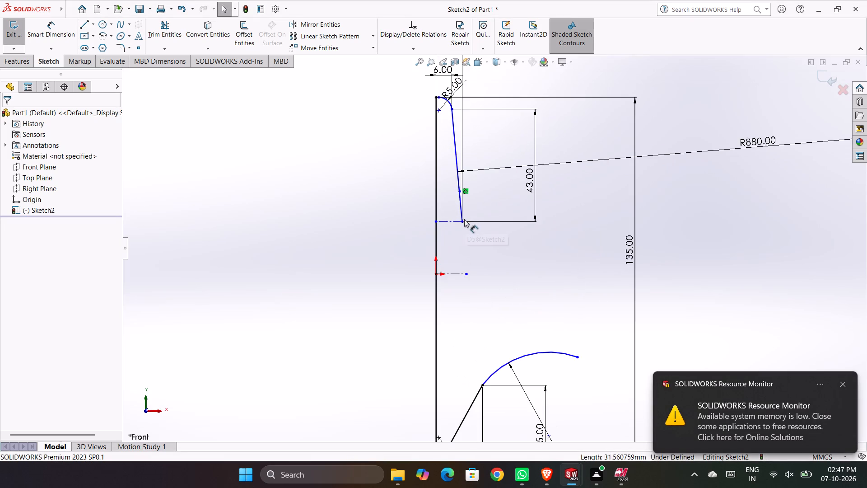
{"action": "scroll", "coordinate": [474, 293], "scroll_direction": "up", "scroll_amount": 3}
{"action": "left_click", "coordinate": [484, 333]}
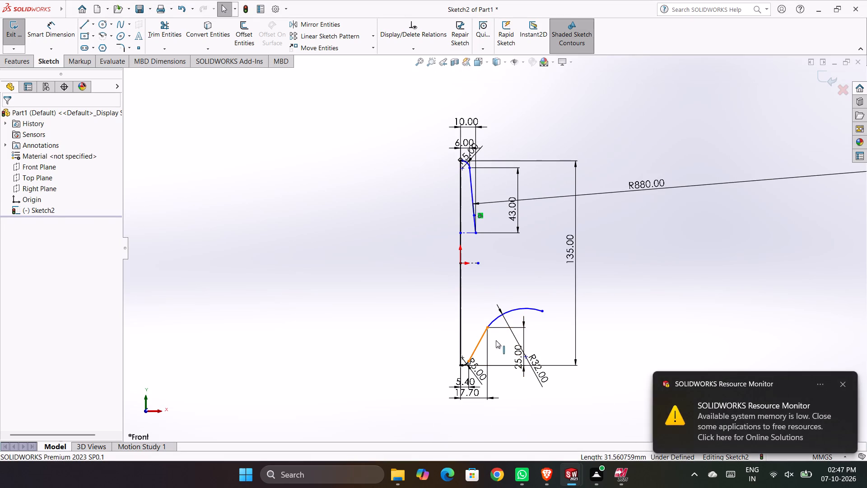
{"action": "scroll", "coordinate": [471, 350], "scroll_direction": "down", "scroll_amount": 6}
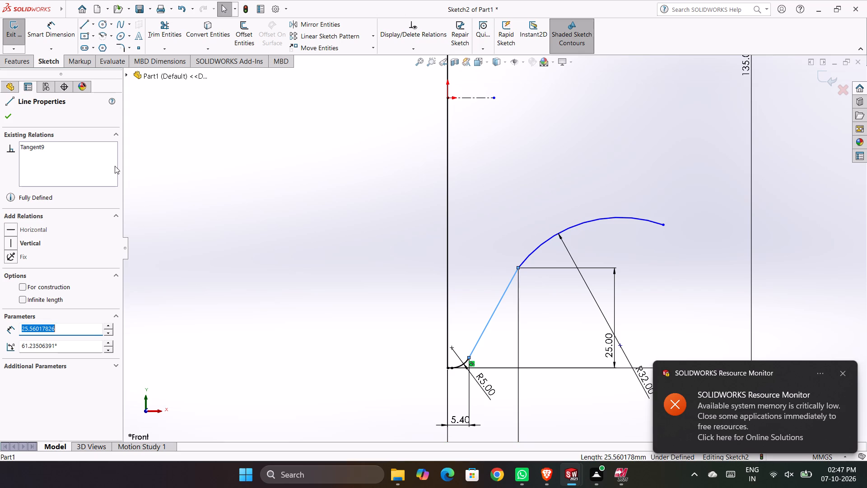
{"action": "right_click_drag", "start_coordinate": [262, 188], "coordinate": [248, 179]}
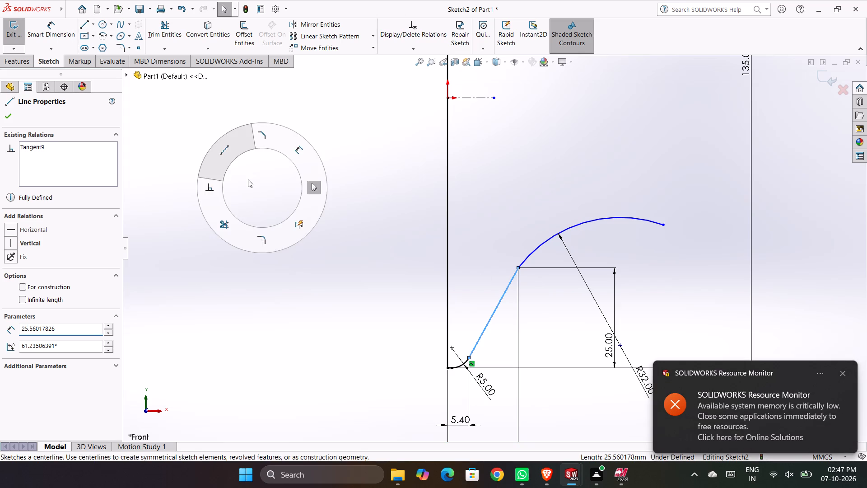
{"action": "right_click_drag", "start_coordinate": [248, 179], "coordinate": [221, 164]}
{"action": "left_click", "coordinate": [516, 267]}
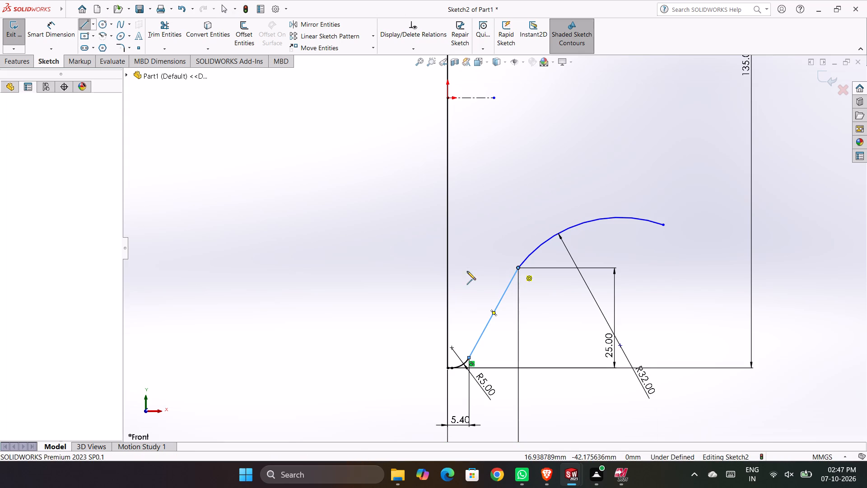
{"action": "left_click", "coordinate": [448, 267]}
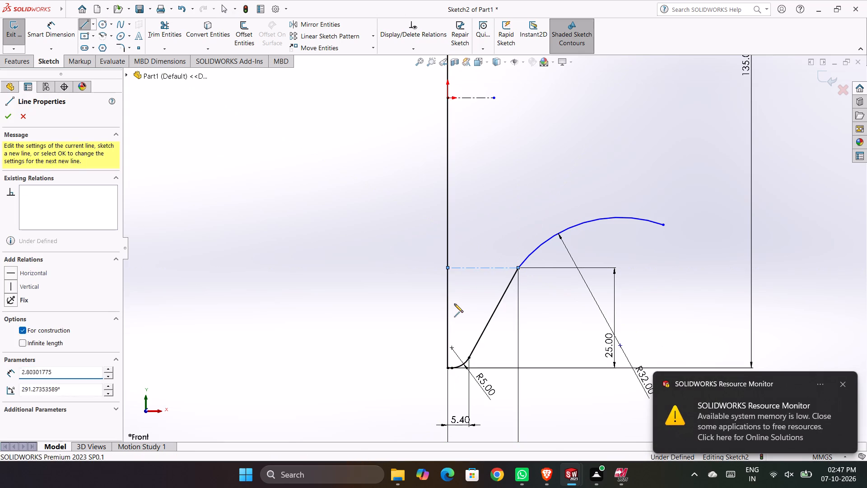
{"action": "key", "text": "Escape"}
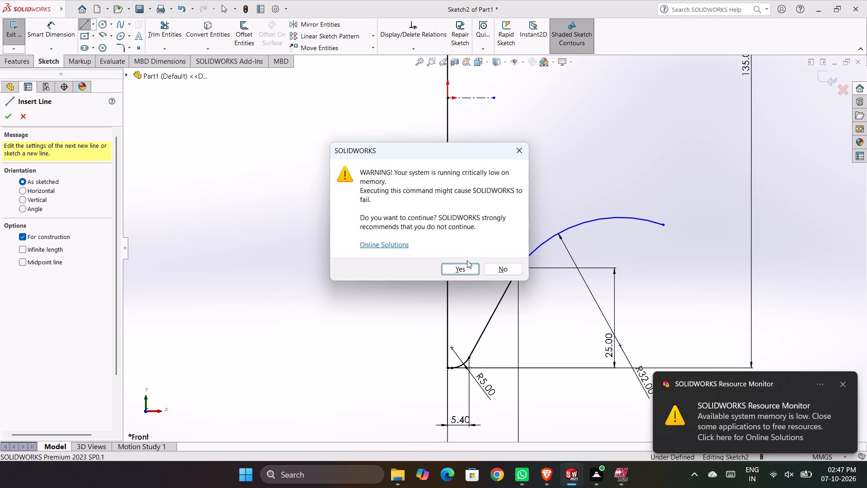
{"action": "left_click", "coordinate": [462, 267]}
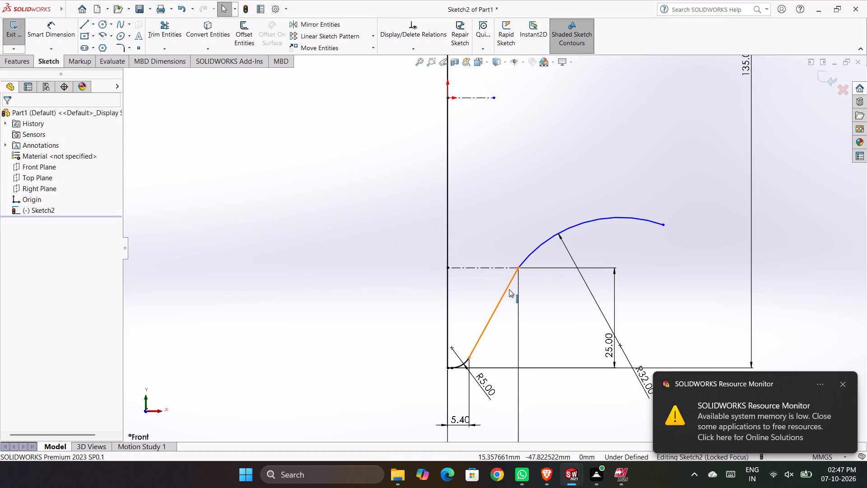
Delete the lower slanted line between the R5 arc and the right end of the horizontal centerline.
{"action": "left_click", "coordinate": [506, 290]}
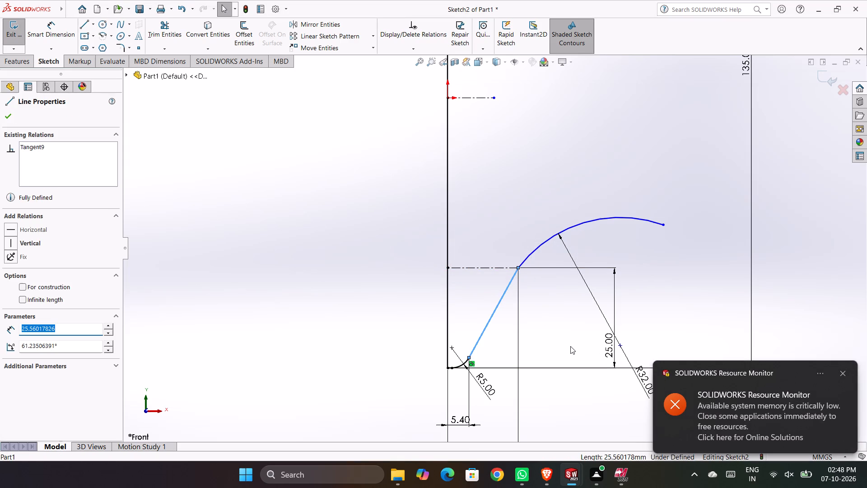
{"action": "left_click", "coordinate": [845, 374]}
{"action": "double_click", "coordinate": [649, 378]}
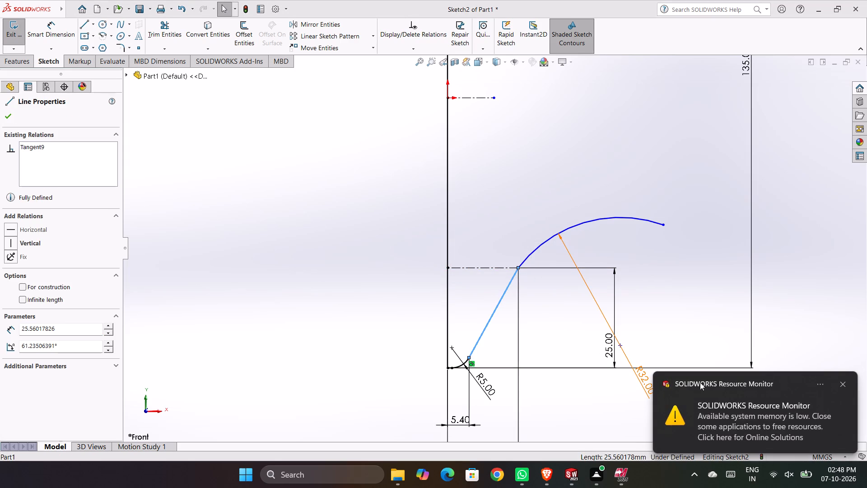
{"action": "left_click", "coordinate": [844, 383]}
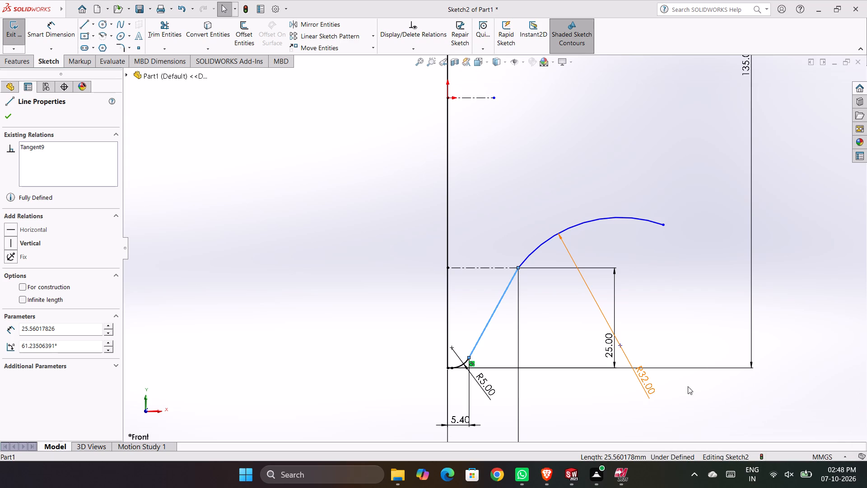
{"action": "key", "text": "Delete"}
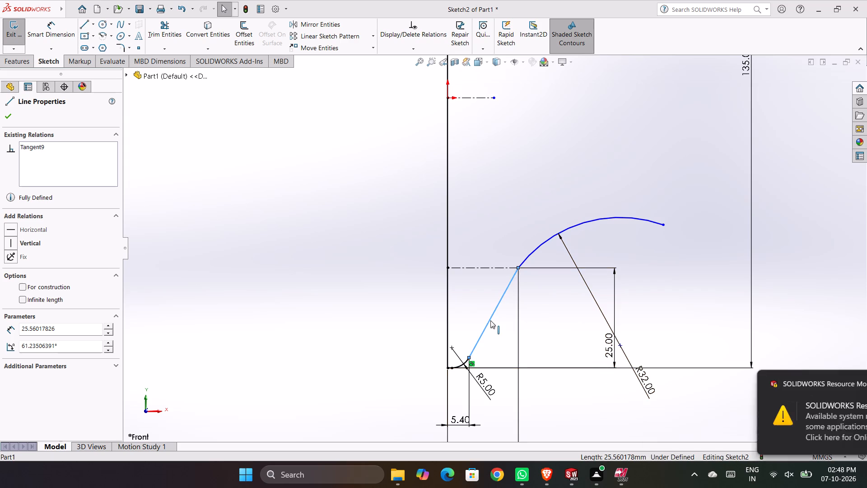
{"action": "left_click", "coordinate": [490, 320]}
{"action": "key", "text": "Delete"}
{"action": "left_click", "coordinate": [840, 384]}
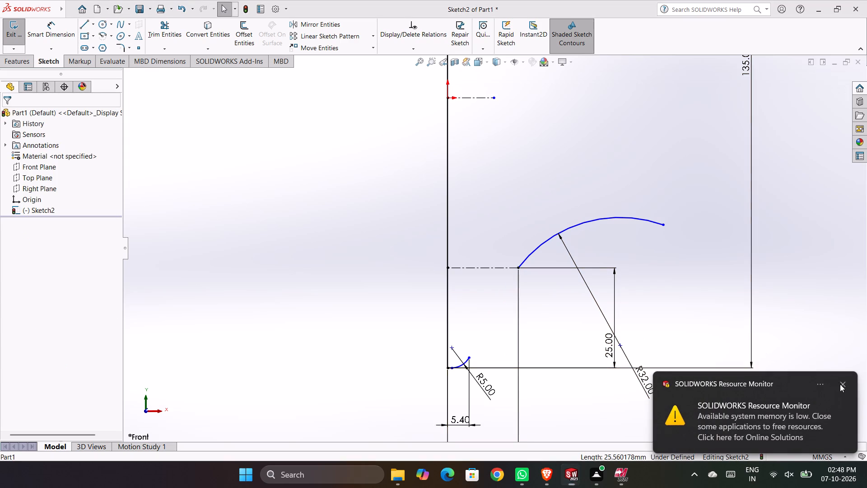
Draw a 3 Point Arc of about 193 mm radius from the R32 arc's lower endpoint to near the R5 arc's upper endpoint.
{"action": "left_click", "coordinate": [103, 37]}
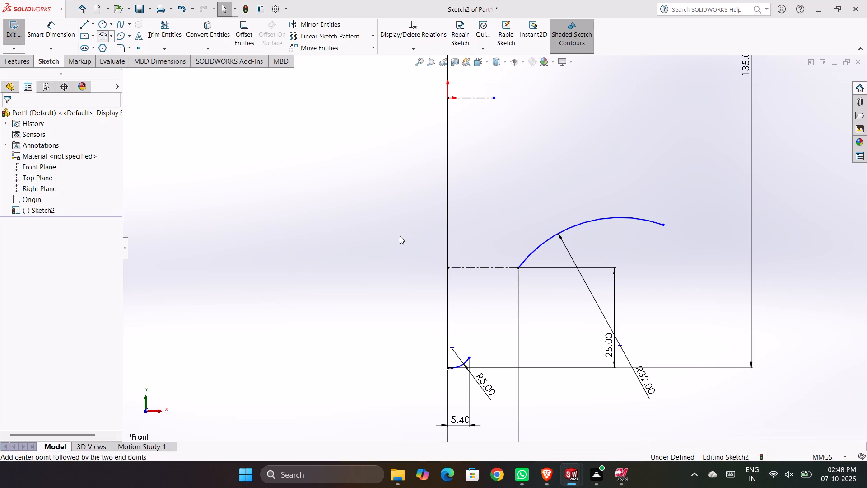
{"action": "left_click", "coordinate": [109, 36]}
{"action": "left_click", "coordinate": [116, 70]}
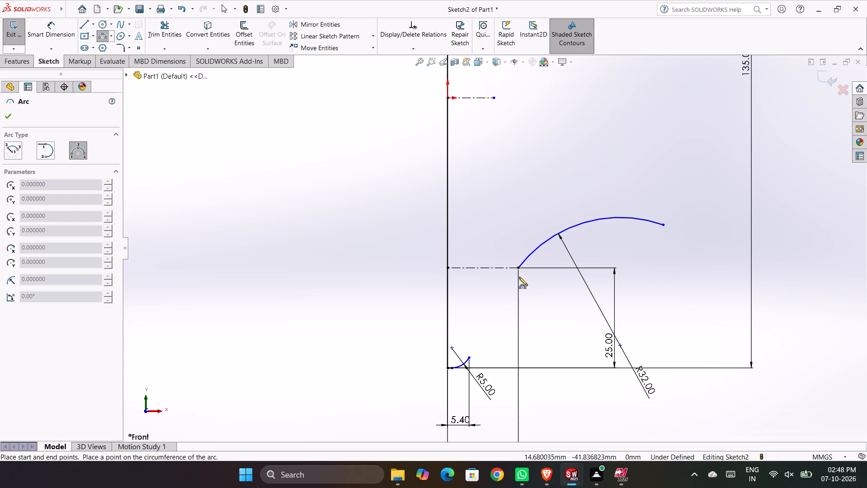
{"action": "left_click", "coordinate": [517, 267]}
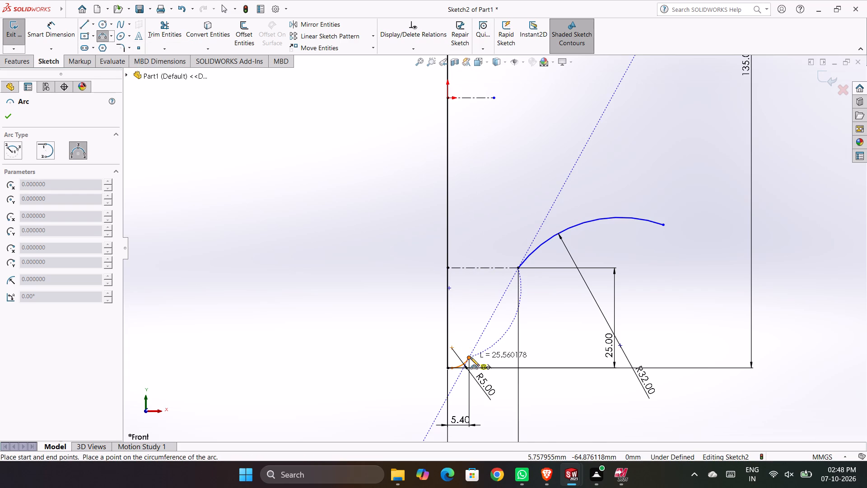
{"action": "left_click", "coordinate": [471, 352]}
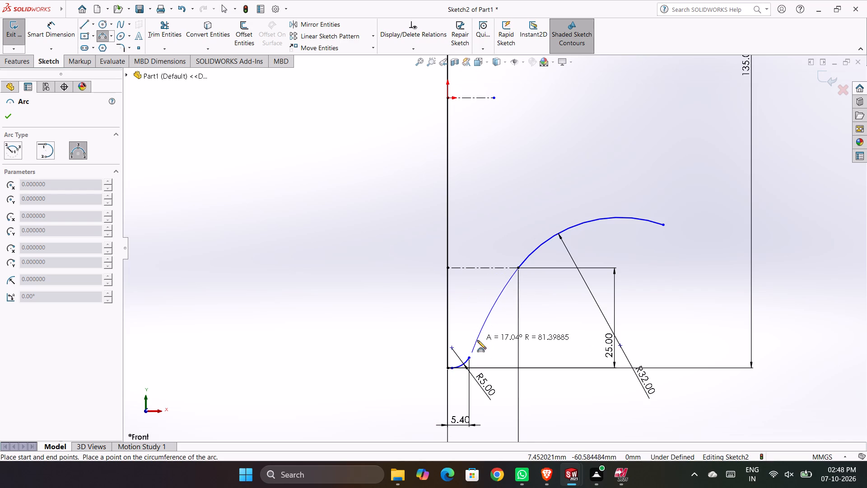
{"action": "left_click", "coordinate": [478, 340]}
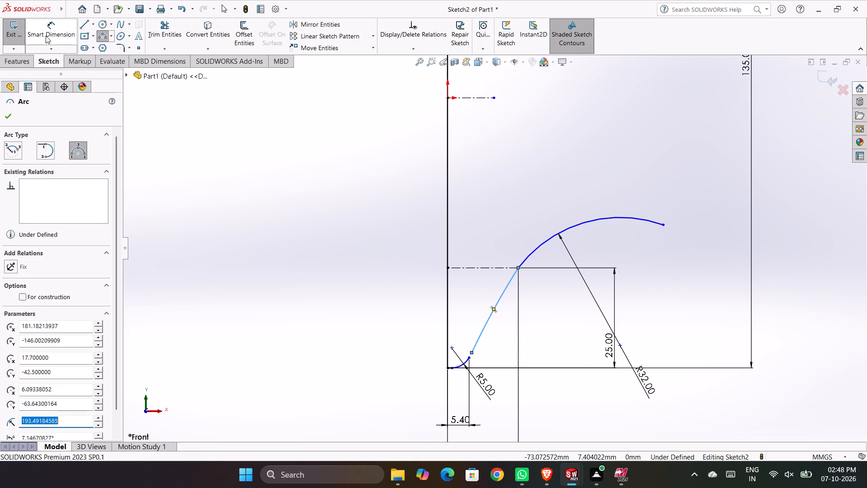
Dimension the new arc's radius as 320 mm.
{"action": "left_click", "coordinate": [44, 34]}
{"action": "left_click", "coordinate": [498, 300]}
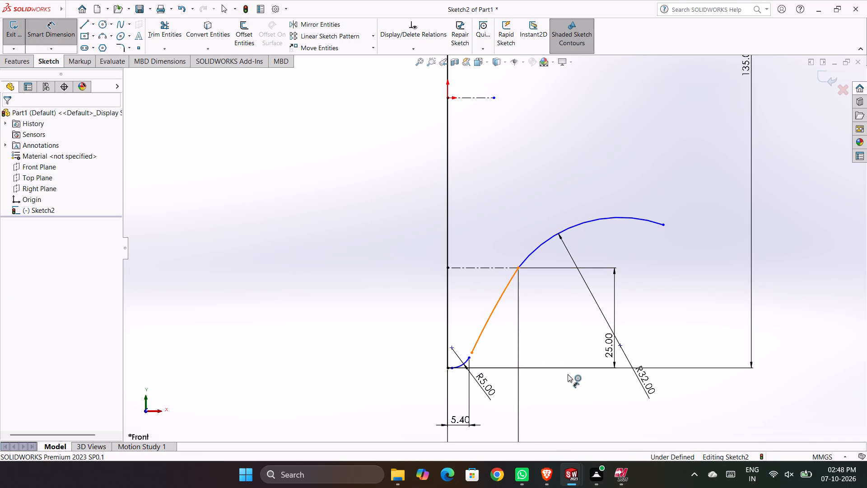
{"action": "left_click", "coordinate": [582, 379]}
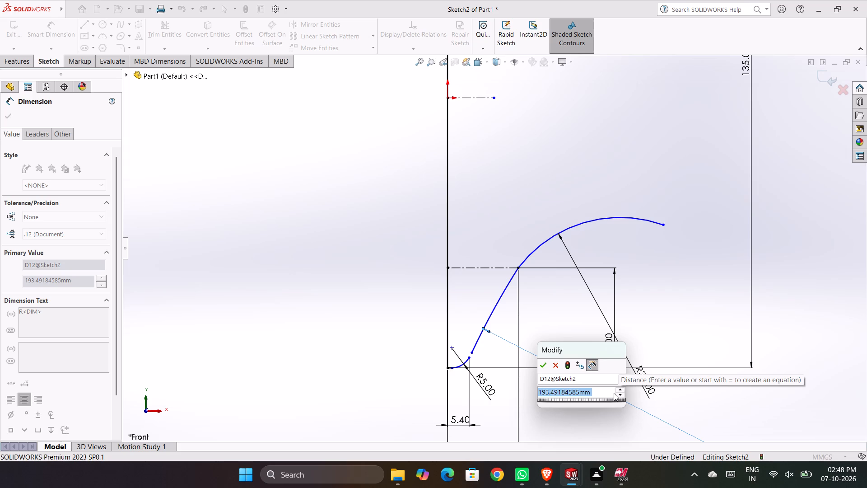
{"action": "type", "text": "320"}
{"action": "key", "text": "Return"}
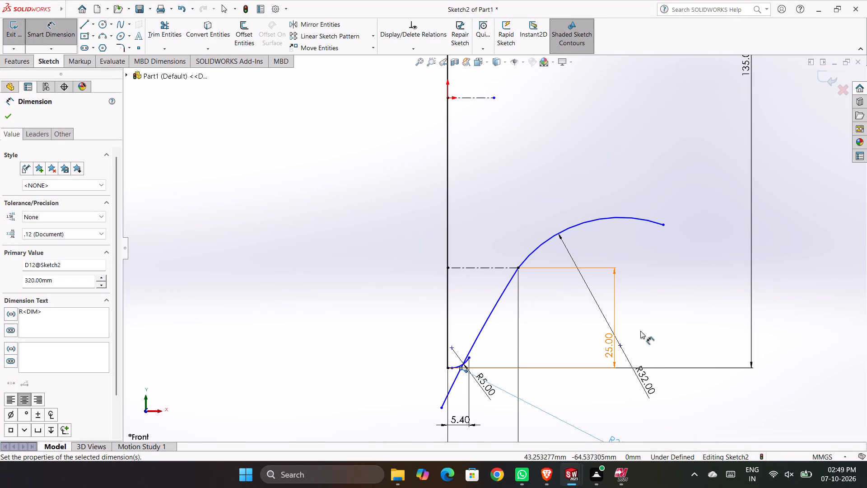
Switch to Mastercam and start a new file, discarding the changes to the T.emcam plate drawing.
{"action": "left_click", "coordinate": [817, 12]}
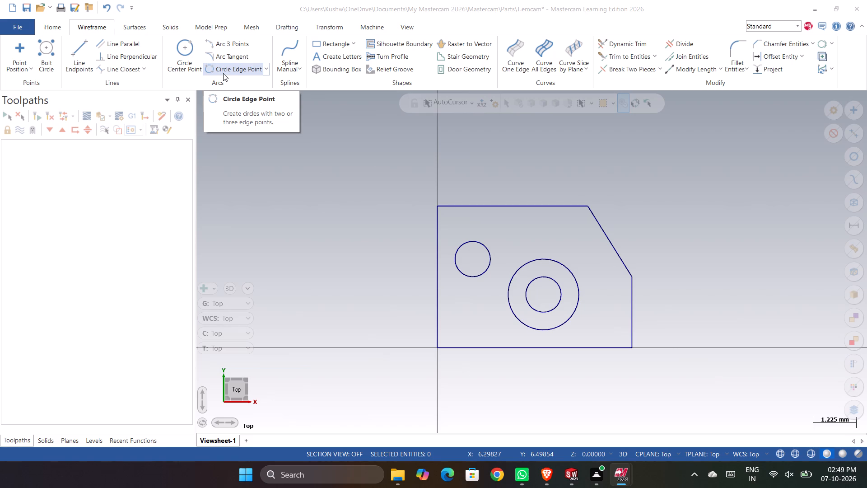
{"action": "key", "text": "ctrl+n"}
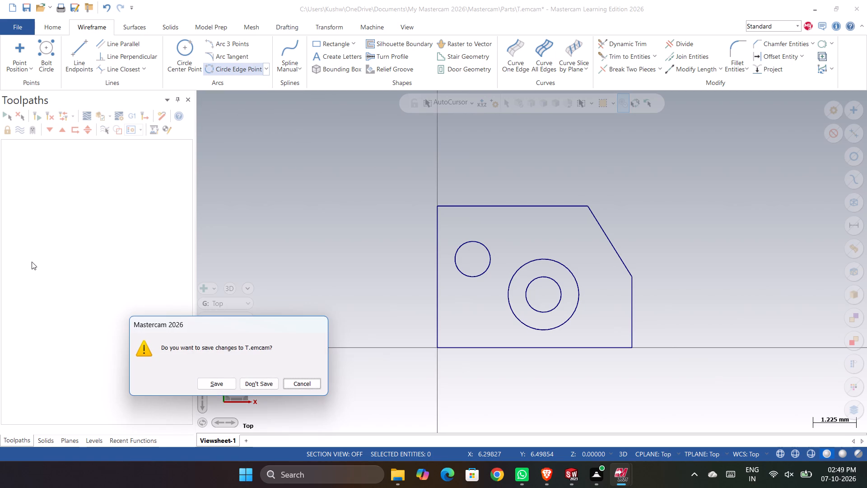
{"action": "left_click", "coordinate": [251, 385]}
{"action": "left_click", "coordinate": [254, 384]}
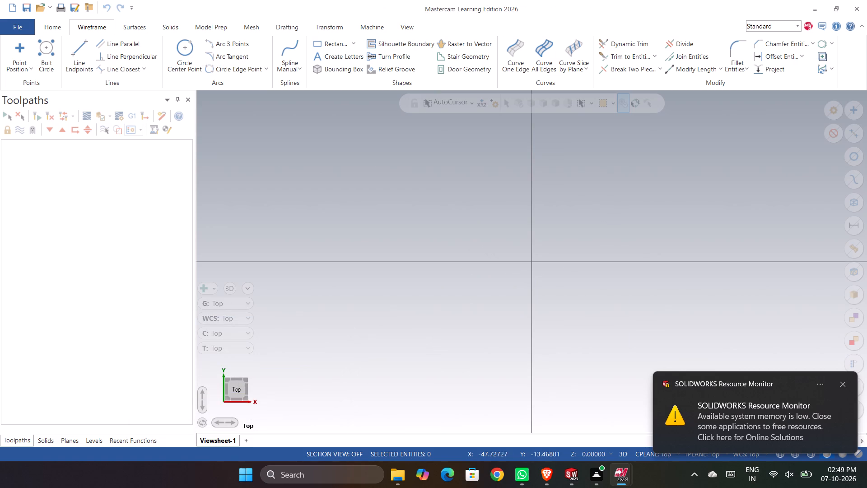
Draw a circle of 50 mm diameter centered on the origin.
{"action": "left_click", "coordinate": [186, 48]}
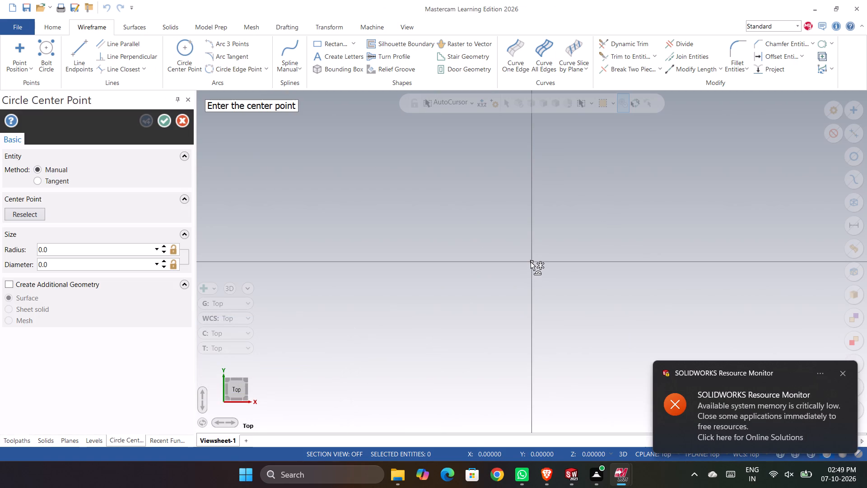
{"action": "left_click", "coordinate": [530, 261]}
{"action": "left_click", "coordinate": [561, 305]}
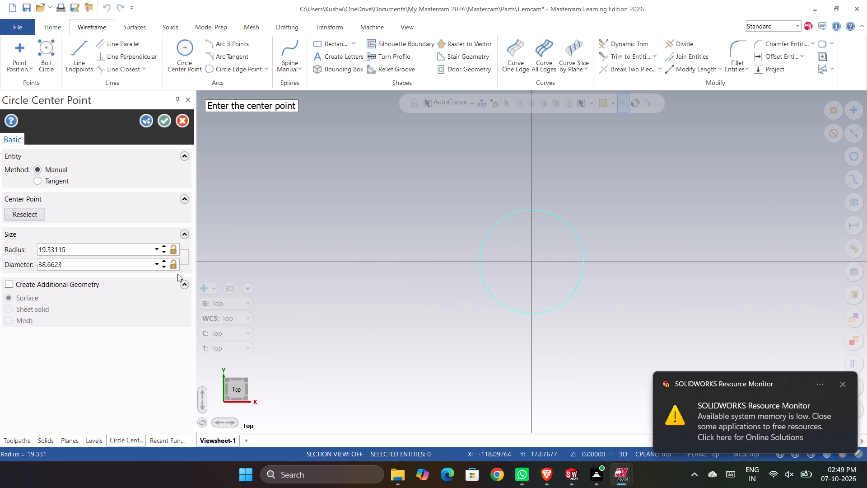
{"action": "left_click", "coordinate": [85, 267]}
{"action": "type", "text": "50"}
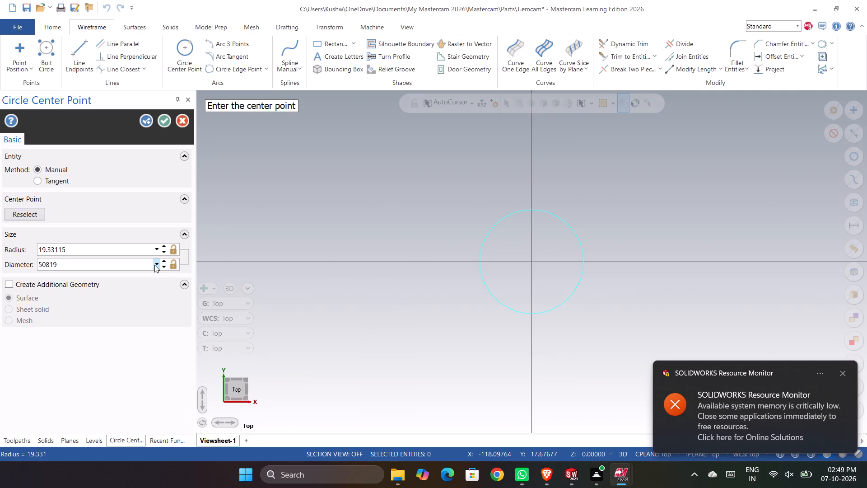
{"action": "key", "text": "ctrl+a"}
{"action": "key", "text": "BackSpace"}
{"action": "type", "text": "50"}
{"action": "key", "text": "Return"}
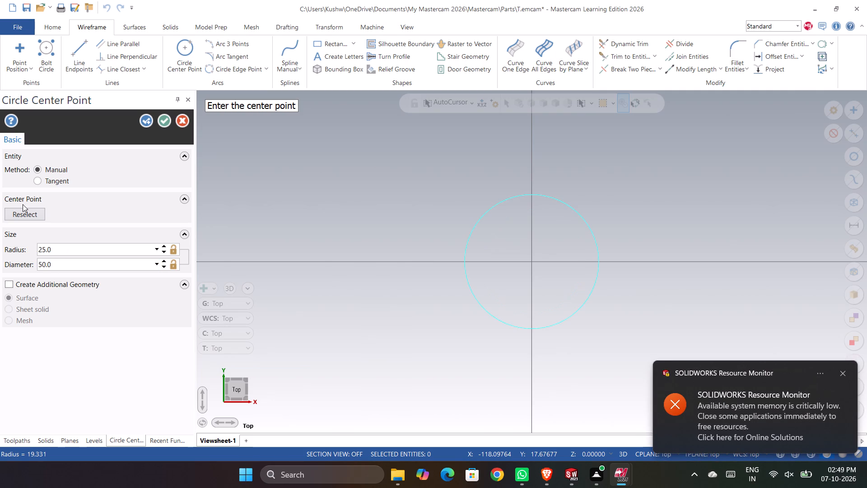
{"action": "left_click", "coordinate": [159, 119]}
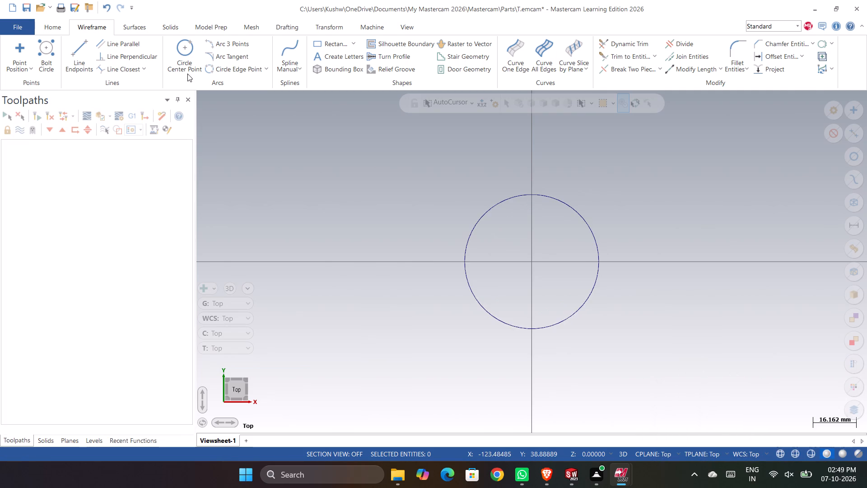
Draw a concentric circle of 80 mm diameter centered on the origin.
{"action": "left_click", "coordinate": [188, 49]}
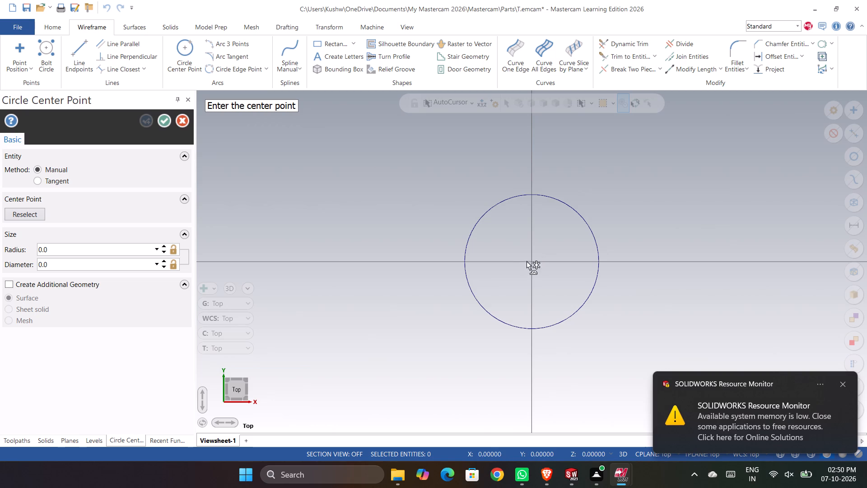
{"action": "left_click", "coordinate": [531, 261]}
{"action": "left_click", "coordinate": [607, 349]}
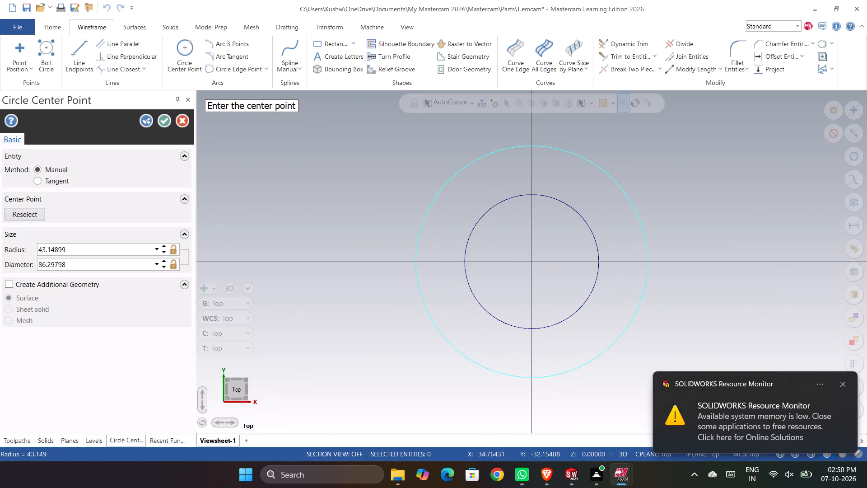
{"action": "left_click_drag", "start_coordinate": [81, 265], "coordinate": [0, 274]}
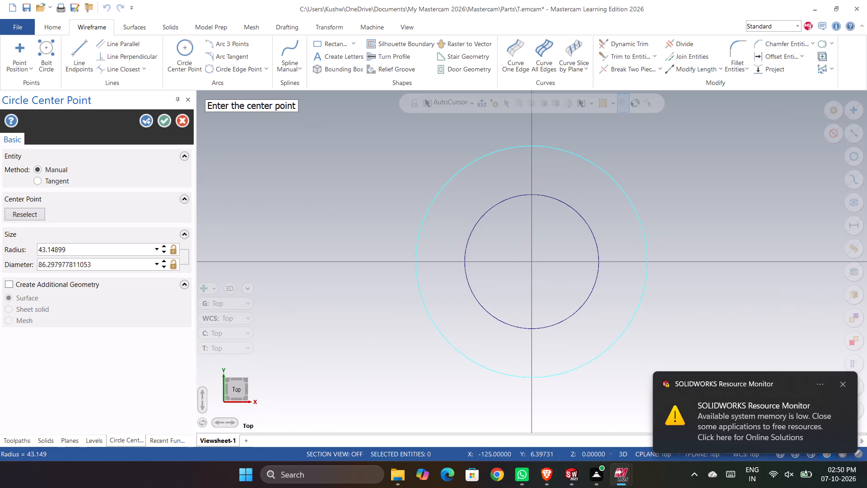
{"action": "left_click_drag", "start_coordinate": [100, 267], "coordinate": [36, 272]}
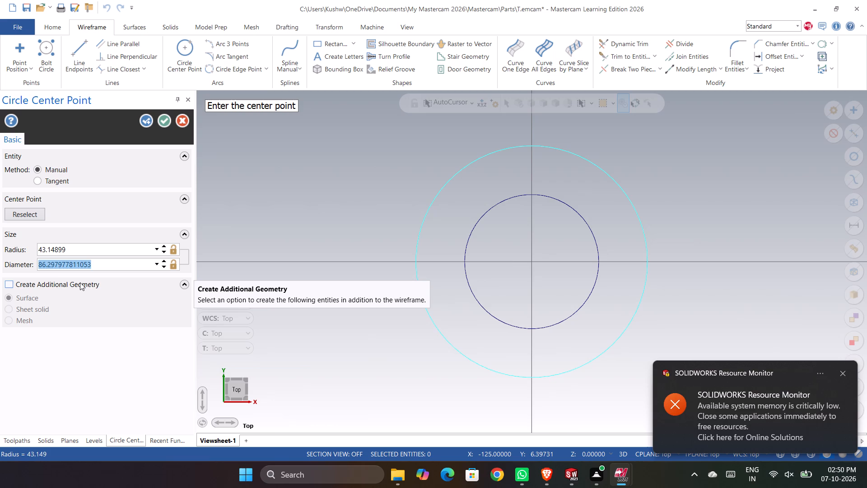
{"action": "type", "text": "80"}
{"action": "key", "text": "Return"}
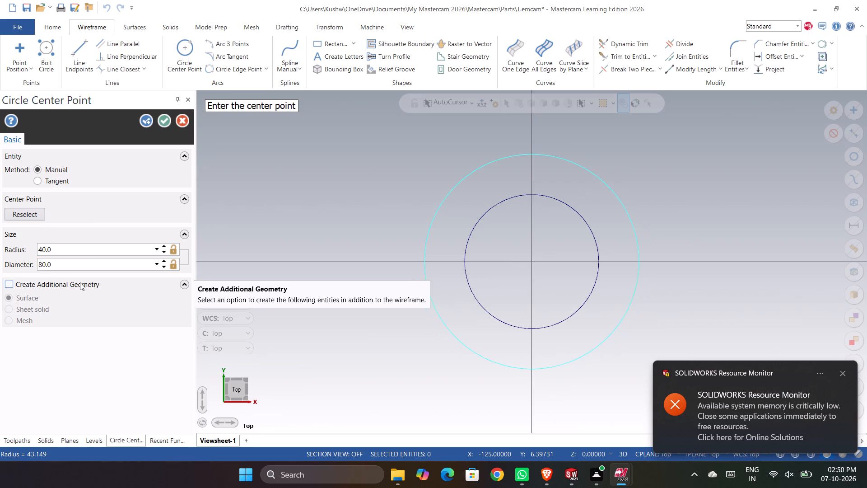
{"action": "left_click", "coordinate": [165, 120]}
Apply the third line width in the list to the outer 80 mm circle and the inner 50 mm circle.
{"action": "scroll", "coordinate": [508, 265], "scroll_direction": "up", "scroll_amount": 4}
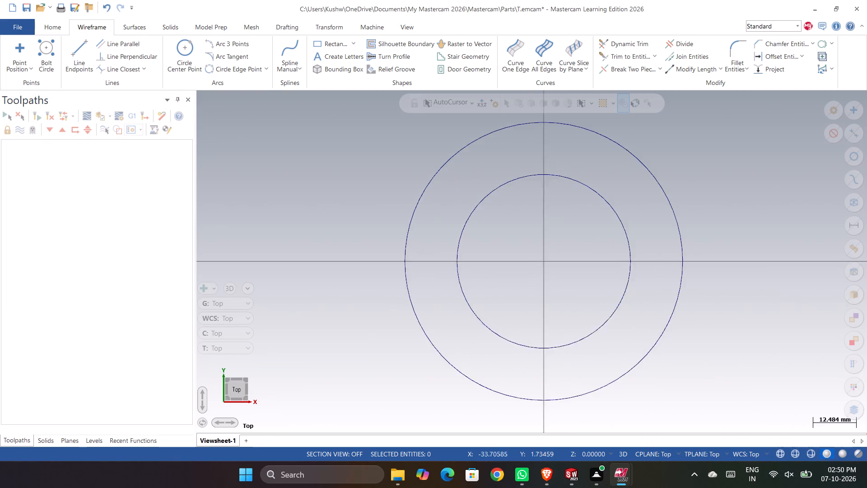
{"action": "scroll", "coordinate": [413, 258], "scroll_direction": "down", "scroll_amount": 6}
{"action": "left_click", "coordinate": [535, 172]}
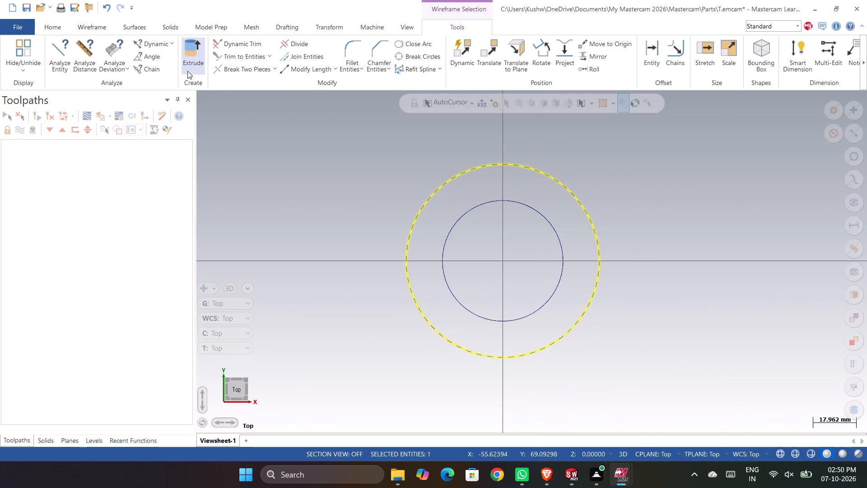
{"action": "left_click", "coordinate": [58, 27]}
{"action": "left_click", "coordinate": [142, 46]}
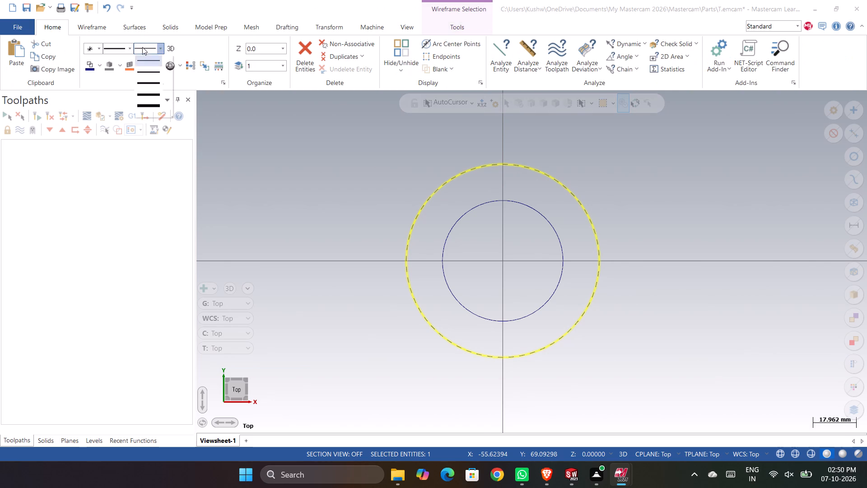
{"action": "left_click", "coordinate": [152, 80]}
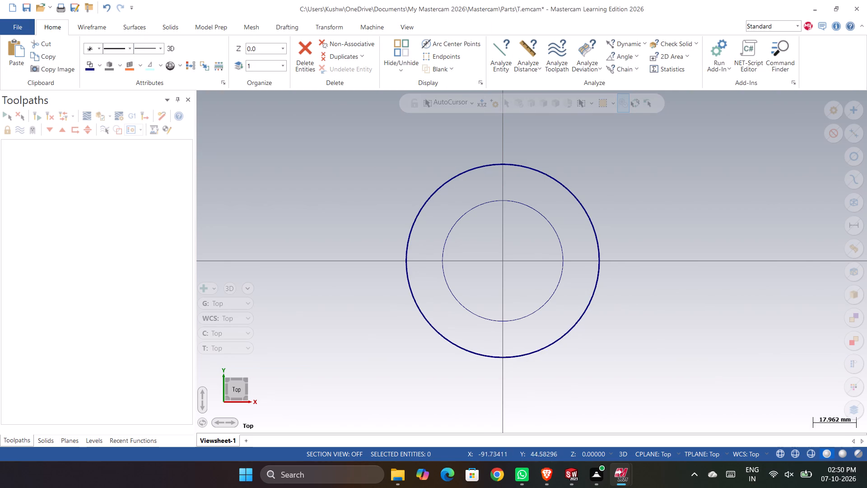
{"action": "left_click", "coordinate": [471, 214]}
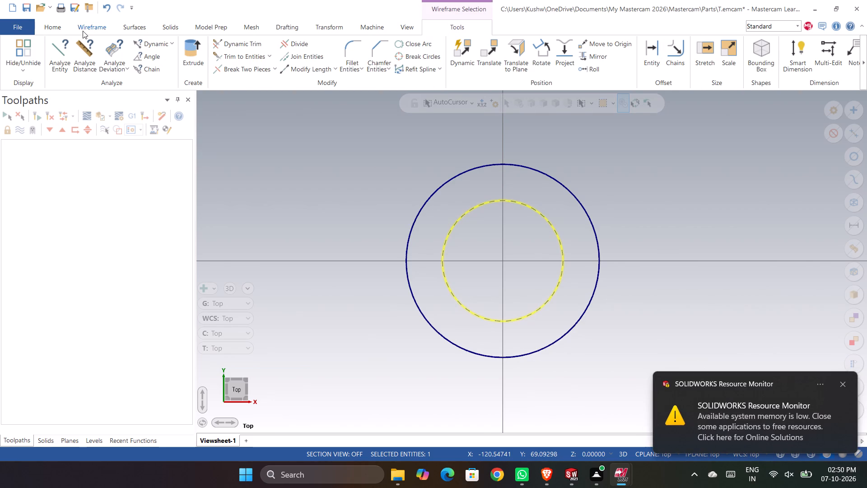
{"action": "left_click", "coordinate": [64, 28]}
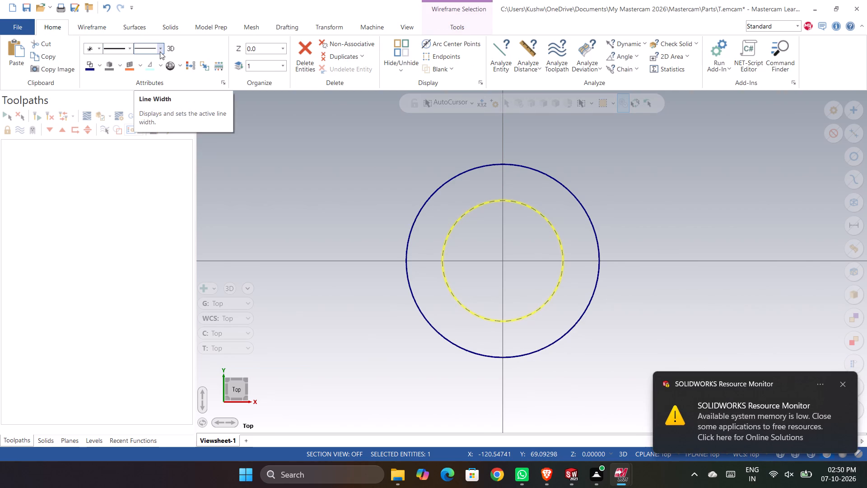
{"action": "left_click", "coordinate": [160, 52]}
{"action": "left_click", "coordinate": [154, 80]}
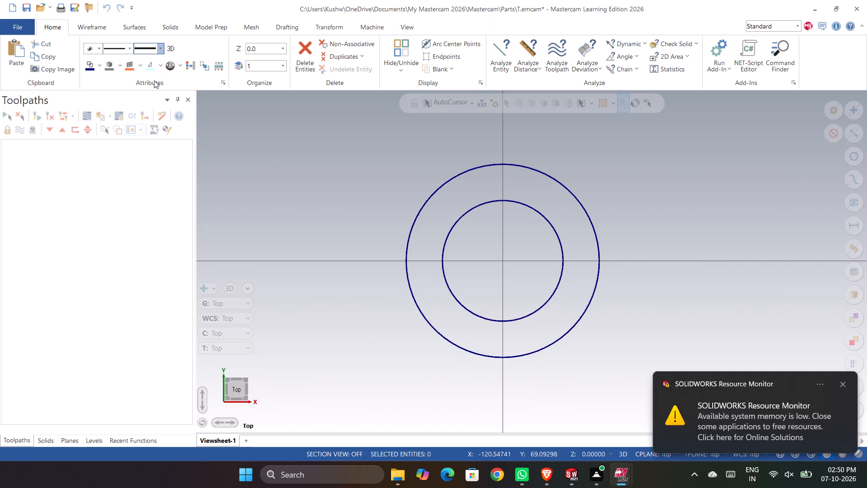
Set the active line width for new geometry to the third width in the list.
{"action": "left_click", "coordinate": [57, 26]}
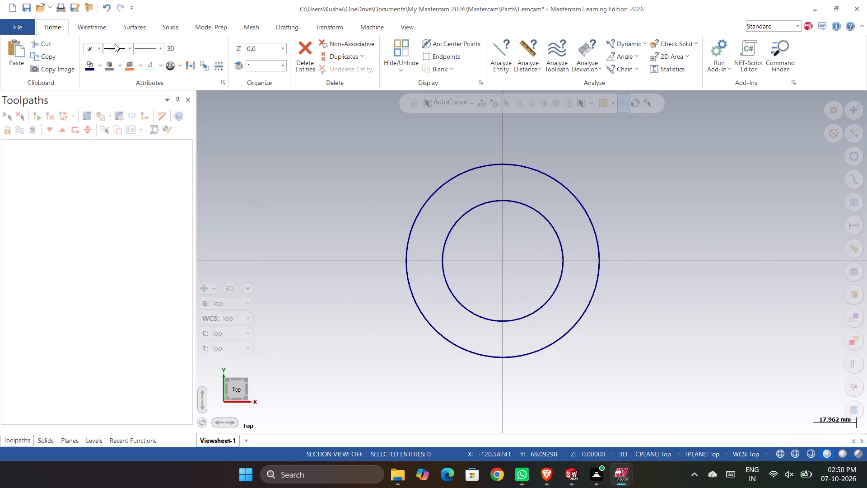
{"action": "left_click", "coordinate": [158, 48]}
{"action": "left_click", "coordinate": [157, 82]}
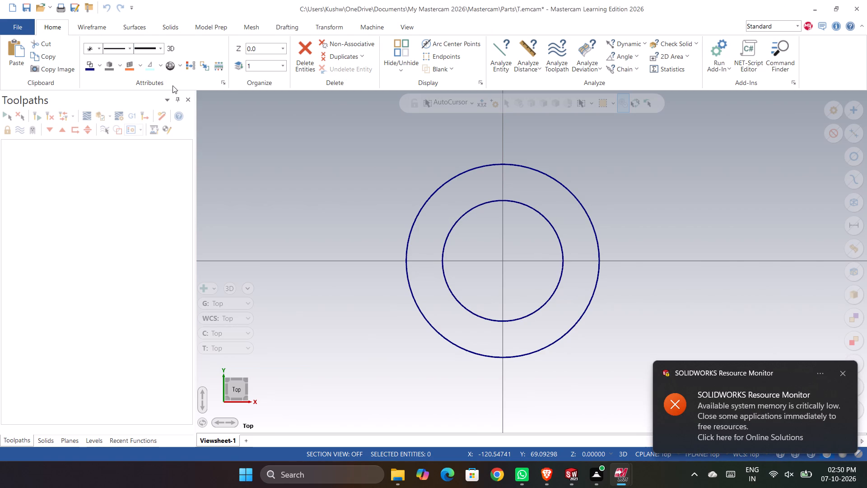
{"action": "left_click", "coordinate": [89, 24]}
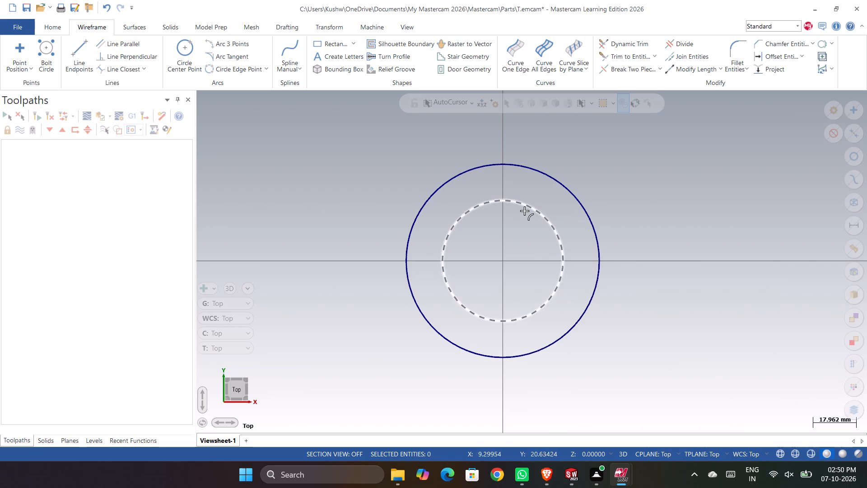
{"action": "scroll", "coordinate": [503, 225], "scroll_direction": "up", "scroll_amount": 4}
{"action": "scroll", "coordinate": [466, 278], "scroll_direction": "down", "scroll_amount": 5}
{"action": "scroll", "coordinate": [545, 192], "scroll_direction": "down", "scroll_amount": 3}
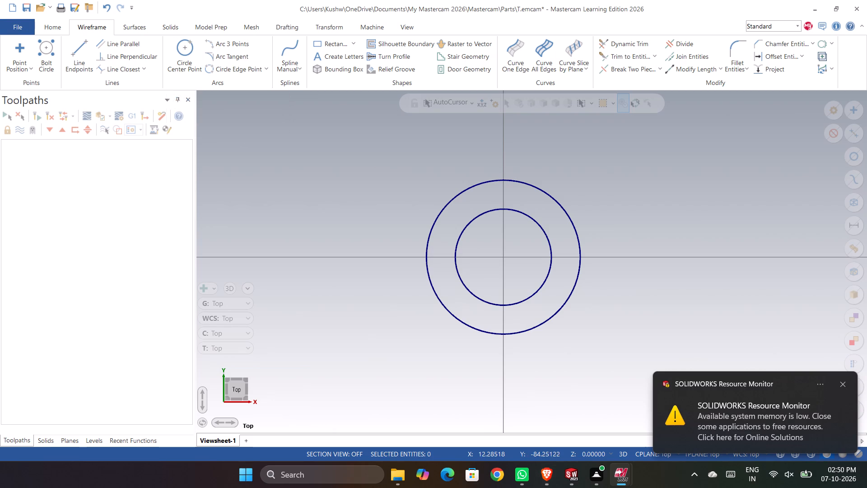
Try to switch to the SolidWorks window containing Sketch2 of Part1, clearing the resource monitor notification and minimizing the Mastercam drawing.
{"action": "left_click", "coordinate": [570, 473]}
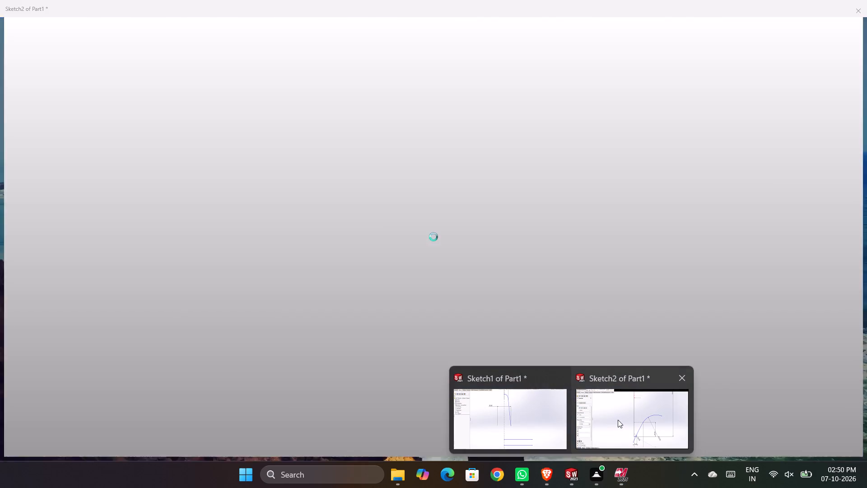
{"action": "left_click", "coordinate": [619, 421]}
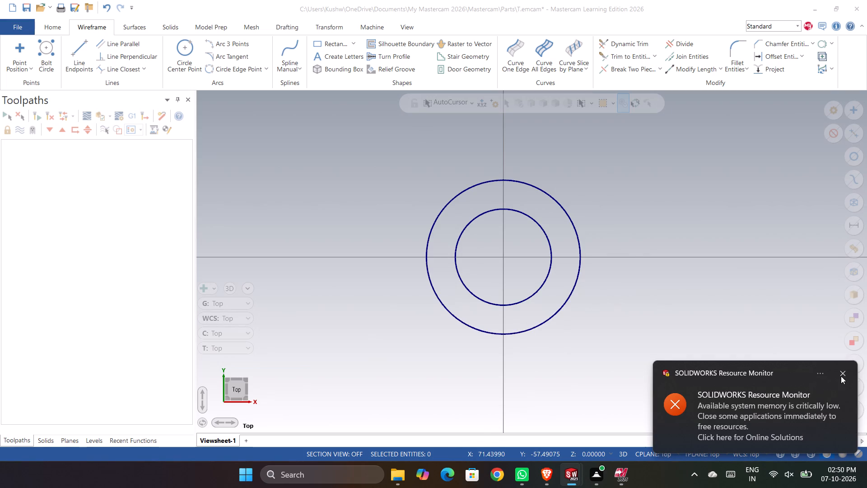
{"action": "left_click", "coordinate": [842, 375]}
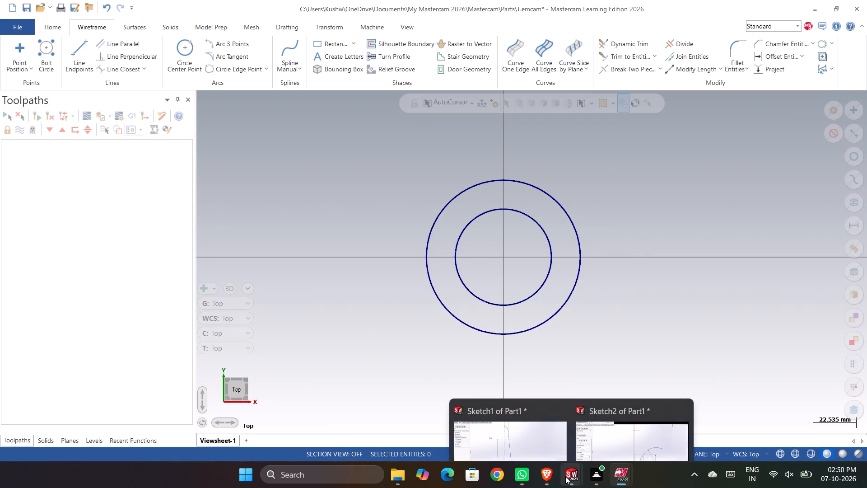
{"action": "left_click", "coordinate": [603, 418]}
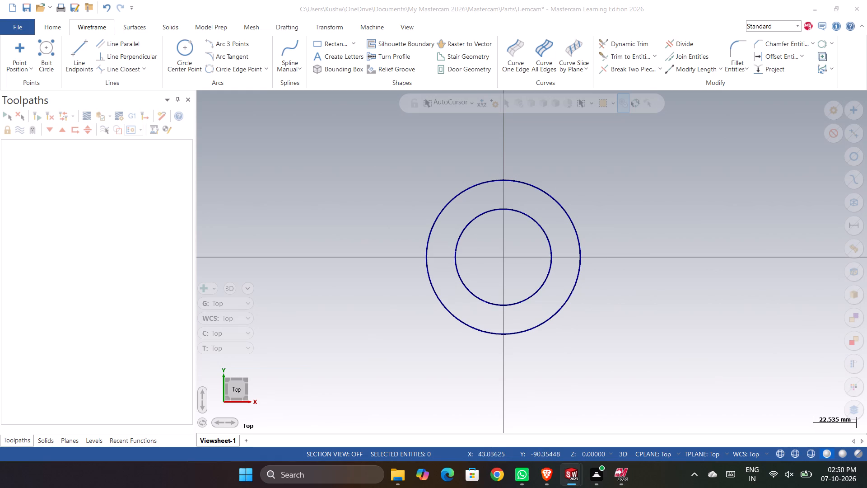
{"action": "left_click", "coordinate": [821, 9]}
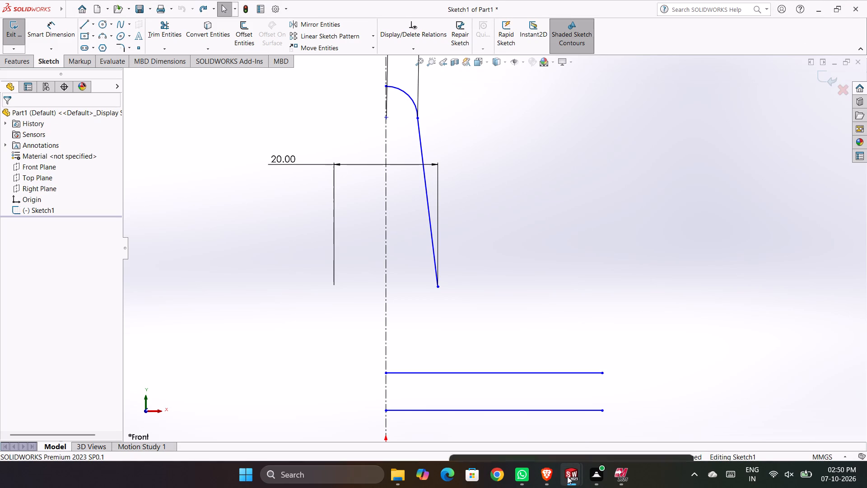
{"action": "left_click", "coordinate": [628, 415]}
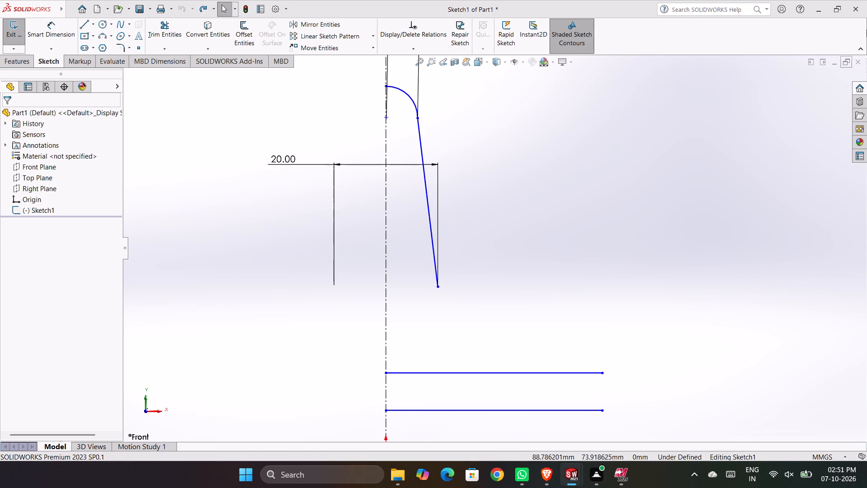
Minimize the SolidWorks Sketch1 window and close the empty Mastercam window that has no part file open.
{"action": "left_click", "coordinate": [821, 12]}
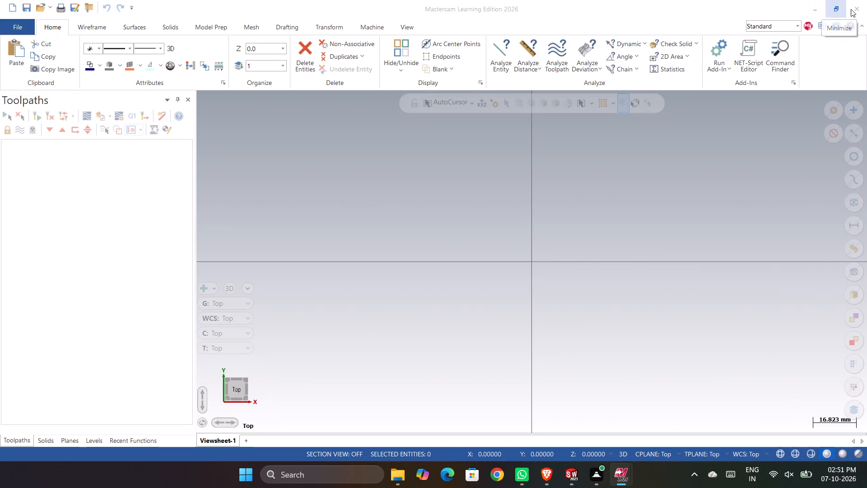
{"action": "left_click", "coordinate": [858, 8]}
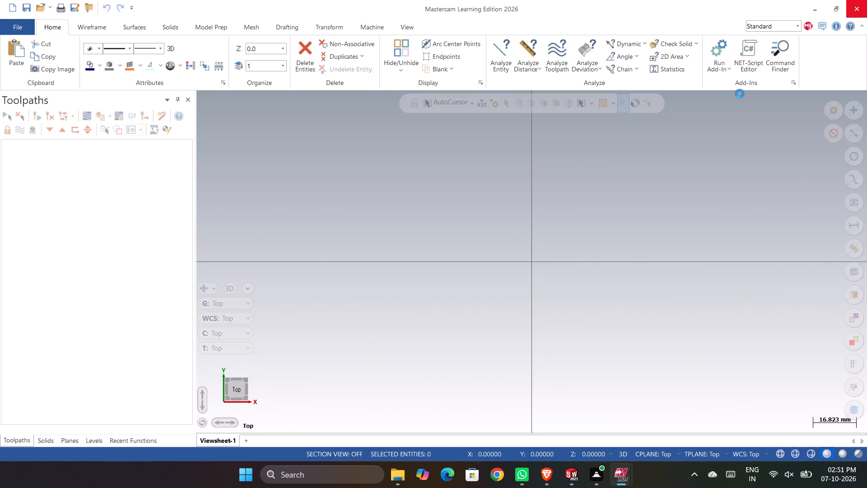
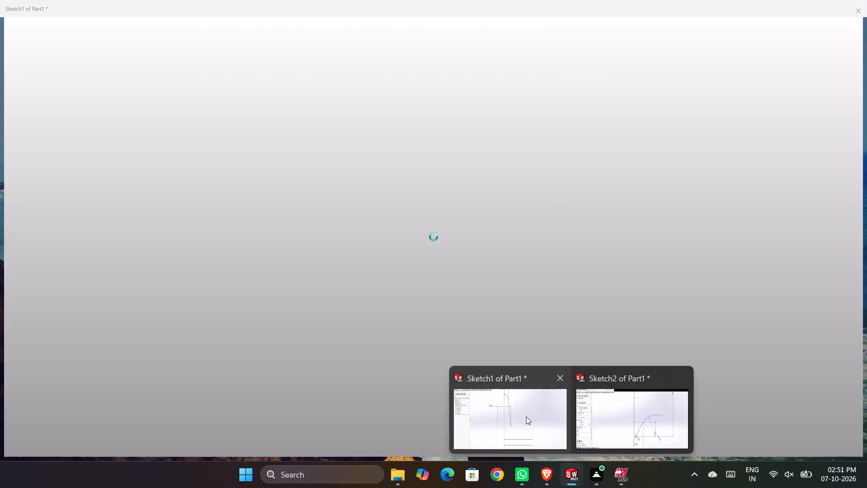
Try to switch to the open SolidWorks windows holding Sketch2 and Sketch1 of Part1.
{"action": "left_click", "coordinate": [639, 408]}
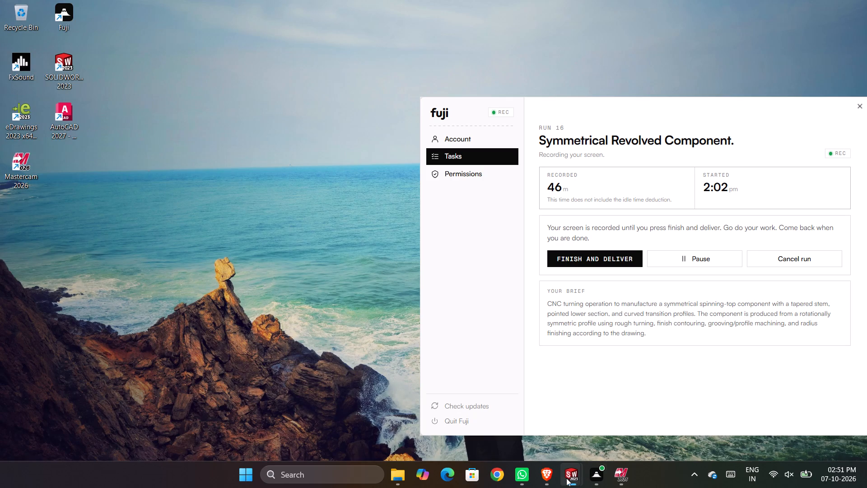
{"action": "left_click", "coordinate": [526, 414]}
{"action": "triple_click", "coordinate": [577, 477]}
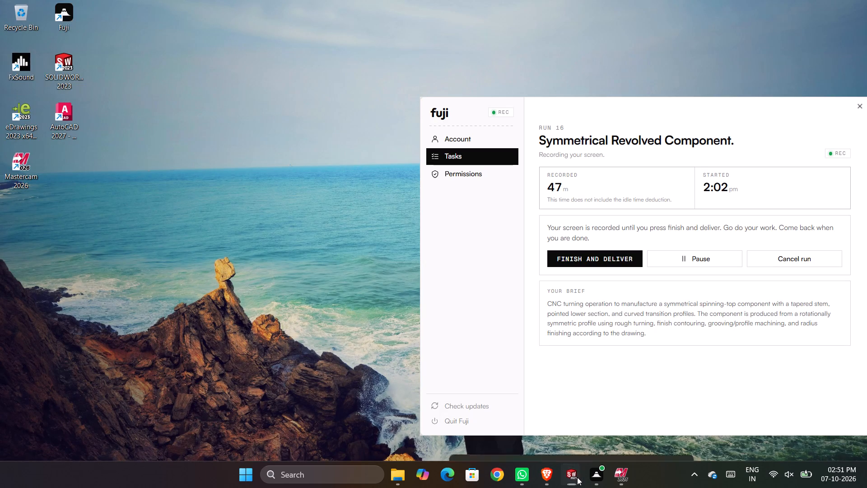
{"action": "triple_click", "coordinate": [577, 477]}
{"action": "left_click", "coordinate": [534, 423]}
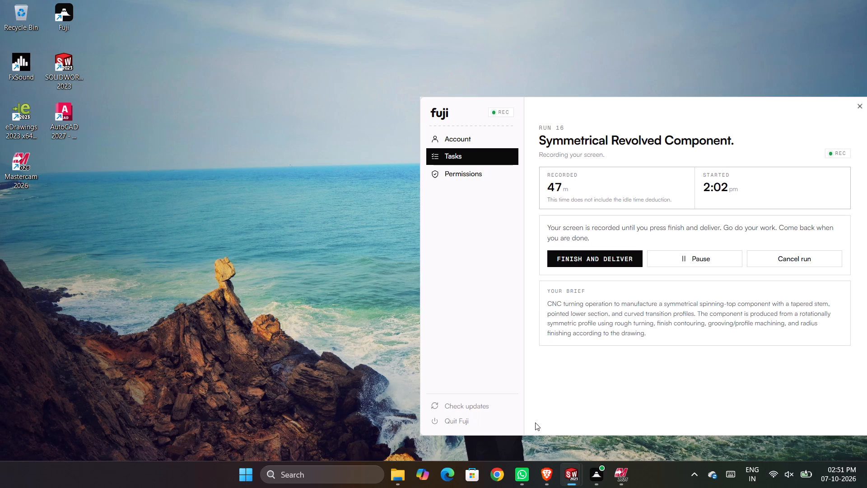
Close the Sketch2 window of Part1, saving the part under the name NOW on the K: drive.
{"action": "left_click", "coordinate": [680, 381]}
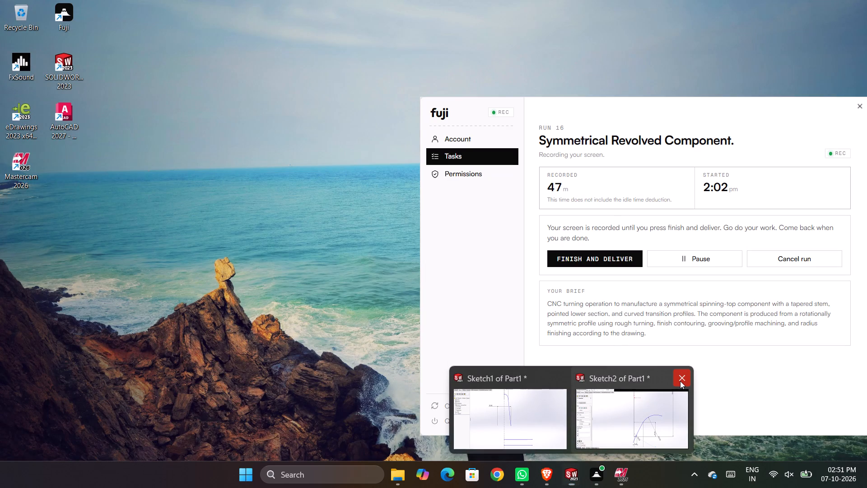
{"action": "left_click", "coordinate": [415, 217]}
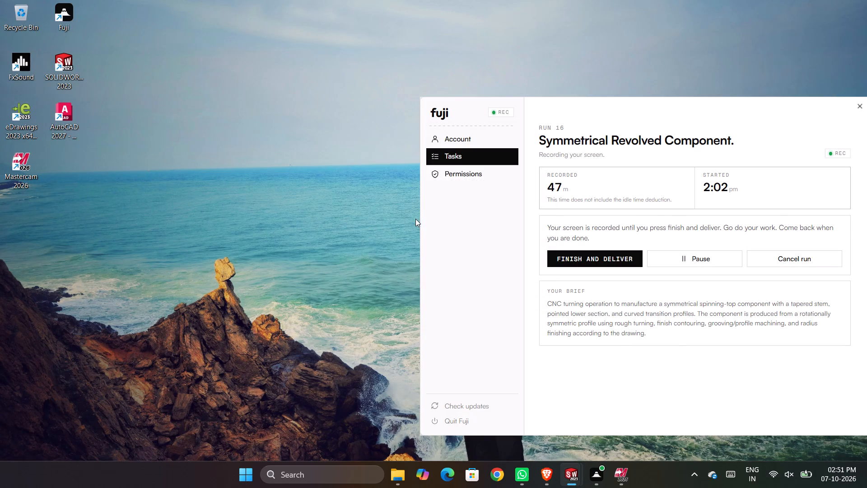
{"action": "scroll", "coordinate": [429, 244], "scroll_direction": "down", "scroll_amount": 11}
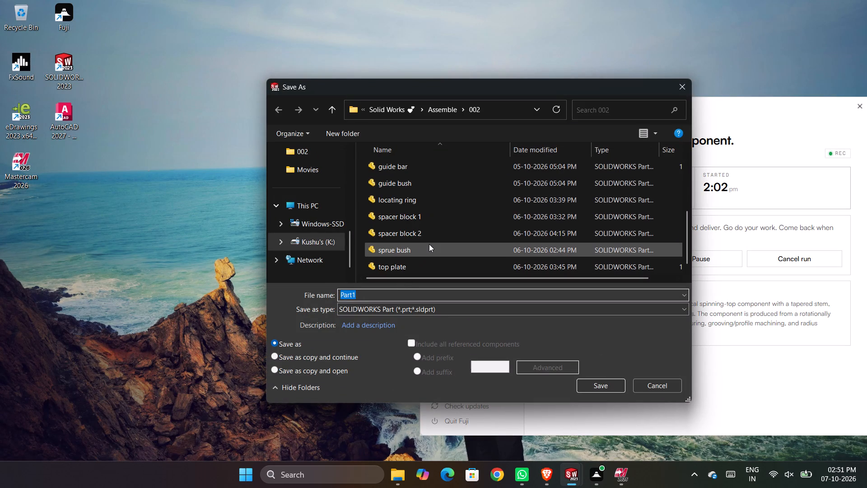
{"action": "scroll", "coordinate": [429, 244], "scroll_direction": "down", "scroll_amount": 5}
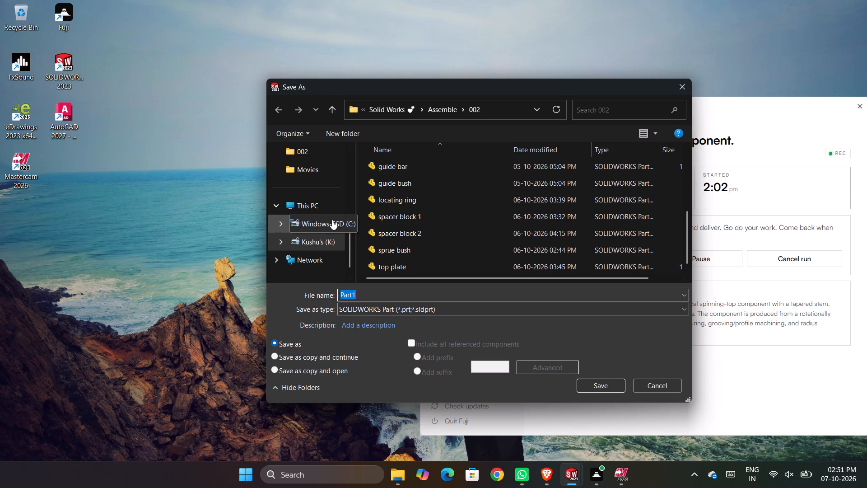
{"action": "left_click", "coordinate": [319, 247]}
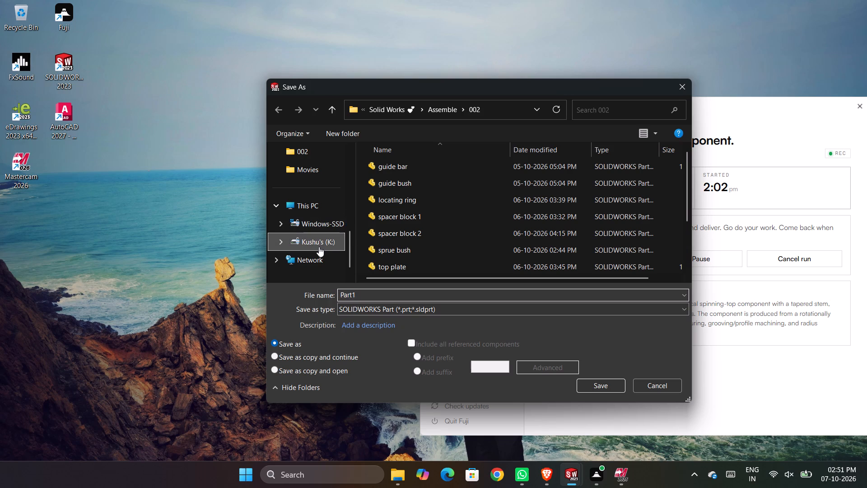
{"action": "scroll", "coordinate": [437, 227], "scroll_direction": "down", "scroll_amount": 12}
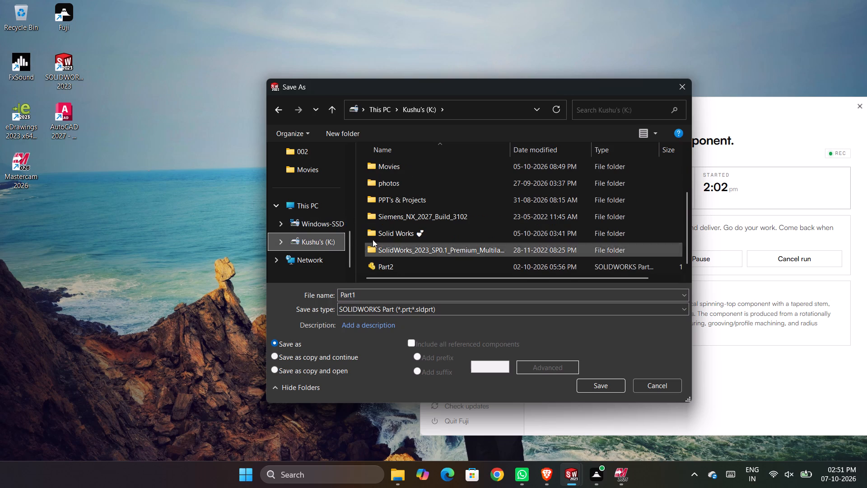
{"action": "scroll", "coordinate": [407, 210], "scroll_direction": "up", "scroll_amount": 6}
{"action": "scroll", "coordinate": [415, 194], "scroll_direction": "down", "scroll_amount": 6}
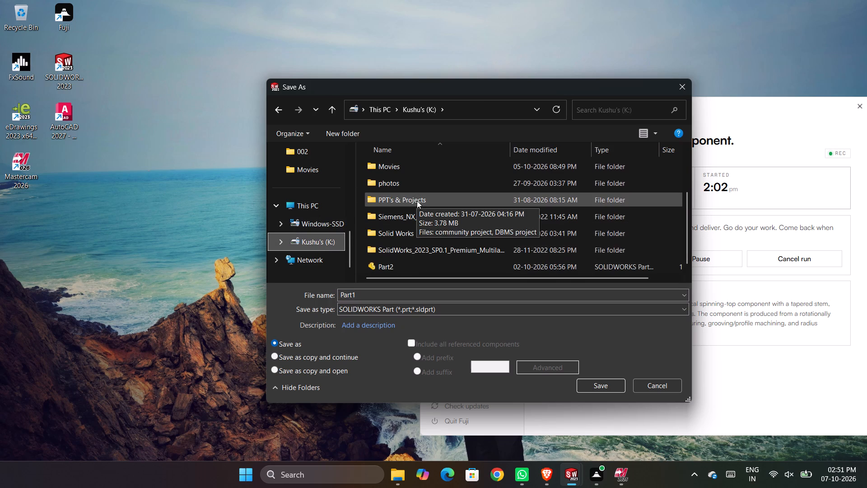
{"action": "scroll", "coordinate": [418, 202], "scroll_direction": "down", "scroll_amount": 6}
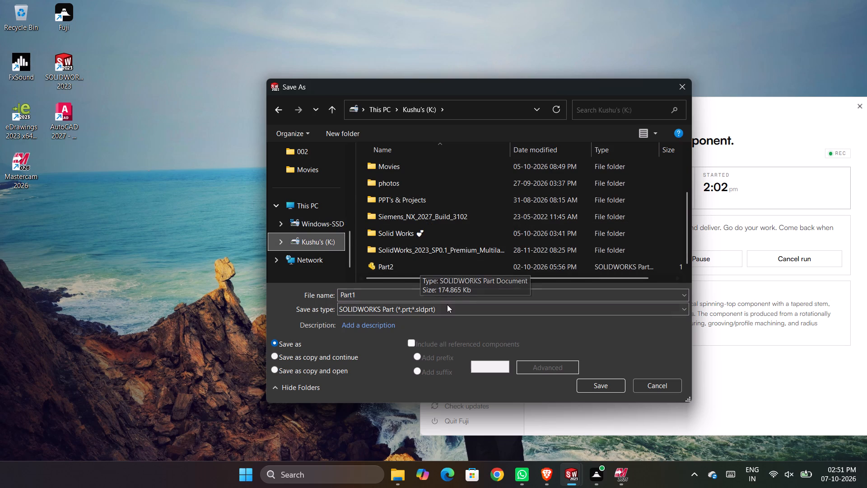
{"action": "left_click_drag", "start_coordinate": [456, 296], "coordinate": [340, 296]}
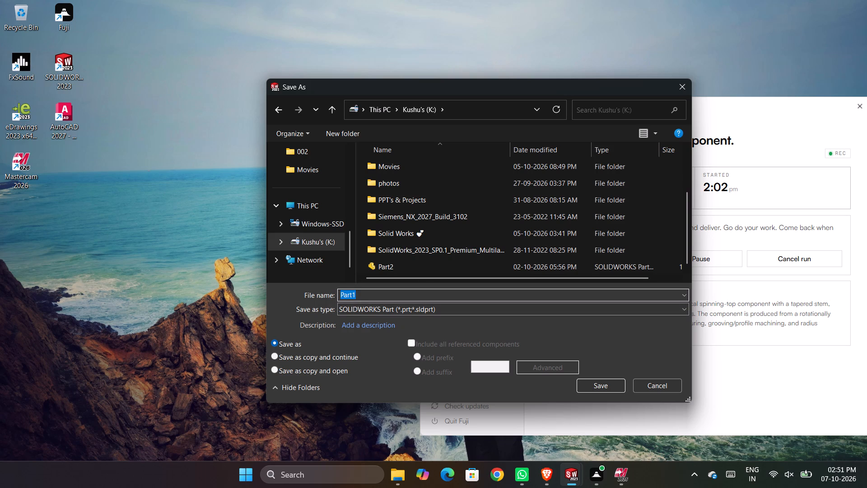
{"action": "type", "text": "NOW"}
{"action": "key", "text": "Return"}
{"action": "key", "text": "Return"}
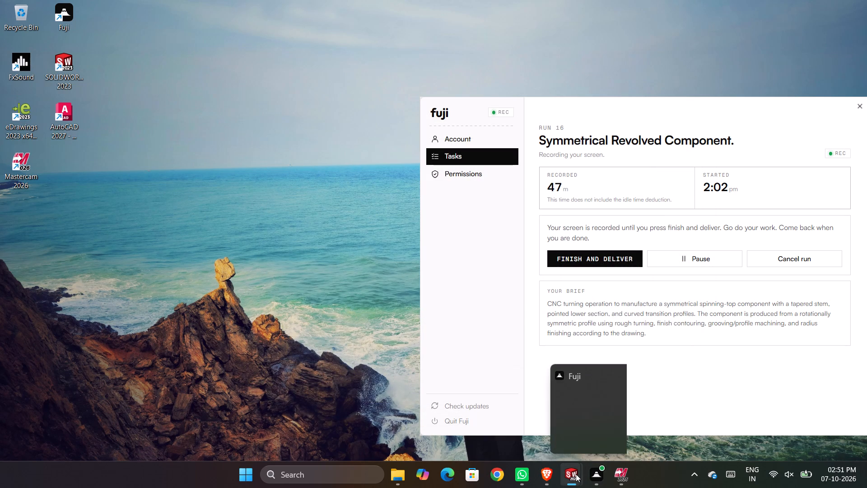
Switch to the SolidWorks window that has no document open.
{"action": "left_click", "coordinate": [653, 396]}
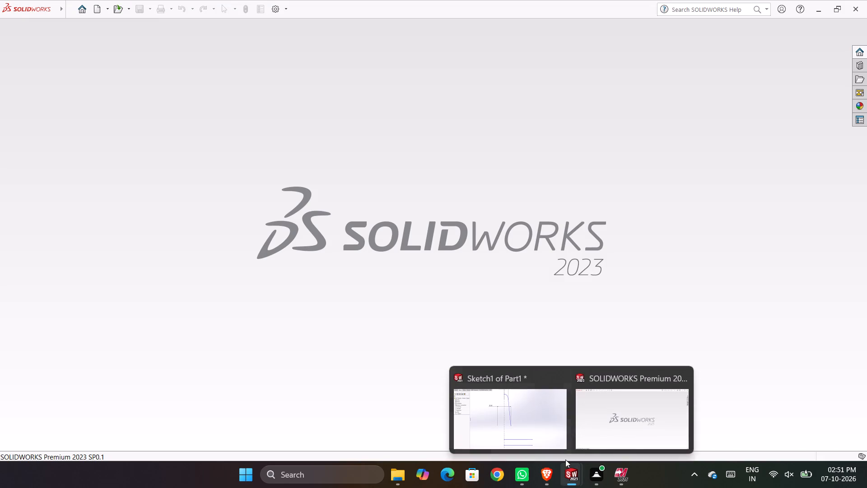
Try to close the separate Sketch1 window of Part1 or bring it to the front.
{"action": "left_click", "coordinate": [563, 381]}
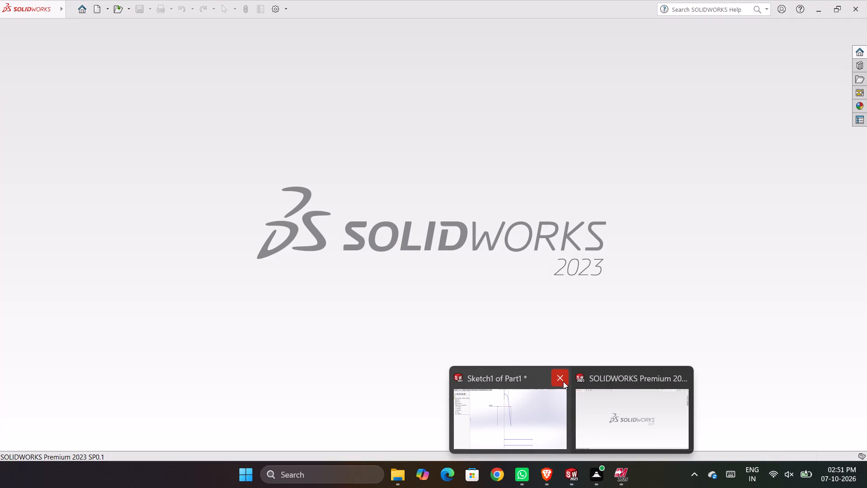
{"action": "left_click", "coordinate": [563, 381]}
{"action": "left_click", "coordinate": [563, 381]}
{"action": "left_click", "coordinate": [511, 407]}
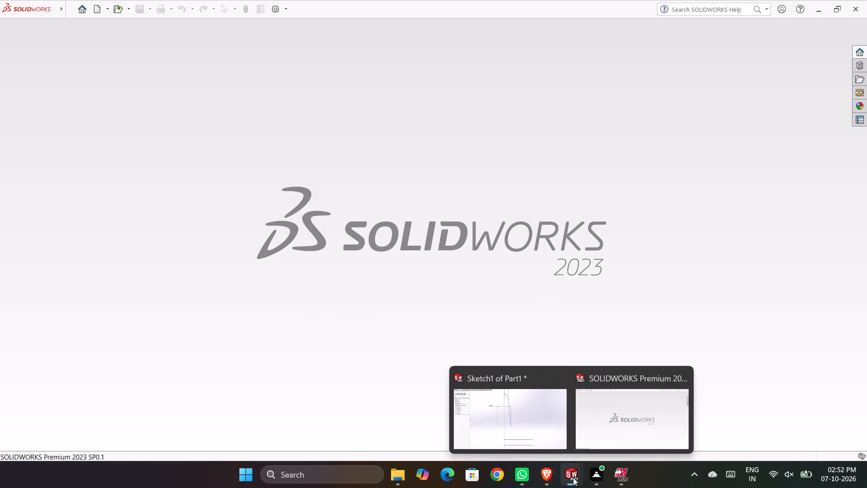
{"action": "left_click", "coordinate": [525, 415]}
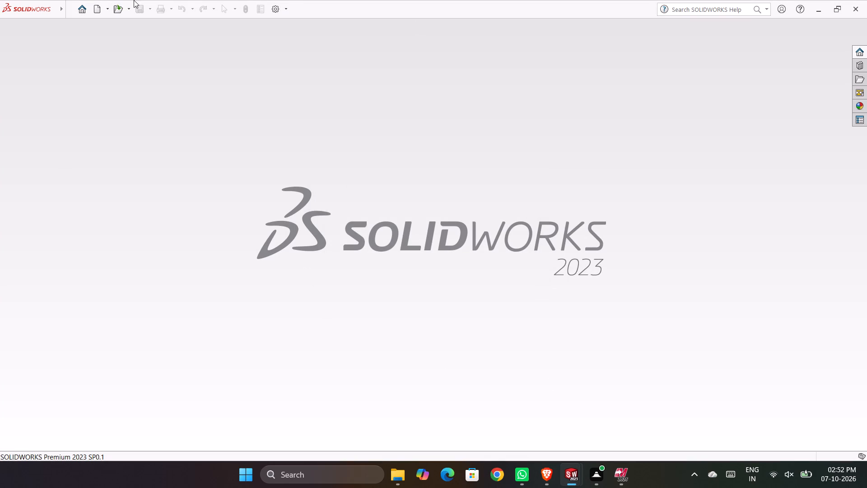
Reopen the NOW part from the recent documents on the Welcome page.
{"action": "left_click", "coordinate": [83, 10]}
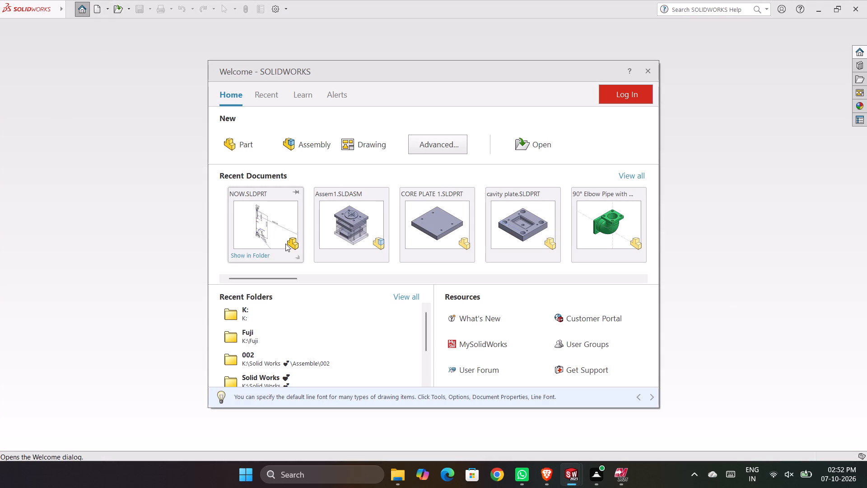
{"action": "left_click", "coordinate": [267, 227]}
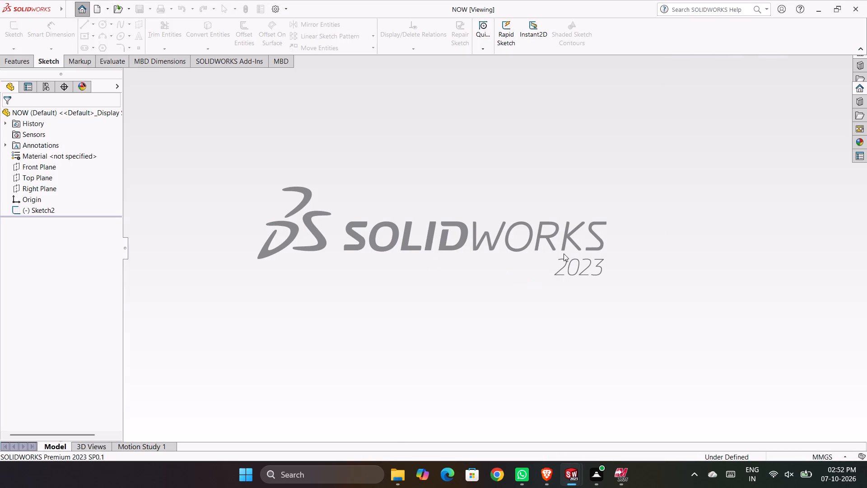
{"action": "scroll", "coordinate": [478, 278], "scroll_direction": "up", "scroll_amount": 3}
{"action": "scroll", "coordinate": [535, 327], "scroll_direction": "down", "scroll_amount": 1}
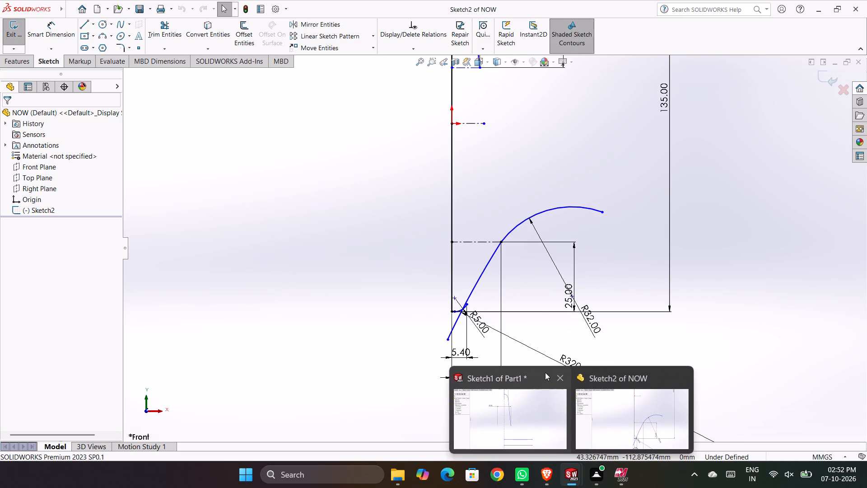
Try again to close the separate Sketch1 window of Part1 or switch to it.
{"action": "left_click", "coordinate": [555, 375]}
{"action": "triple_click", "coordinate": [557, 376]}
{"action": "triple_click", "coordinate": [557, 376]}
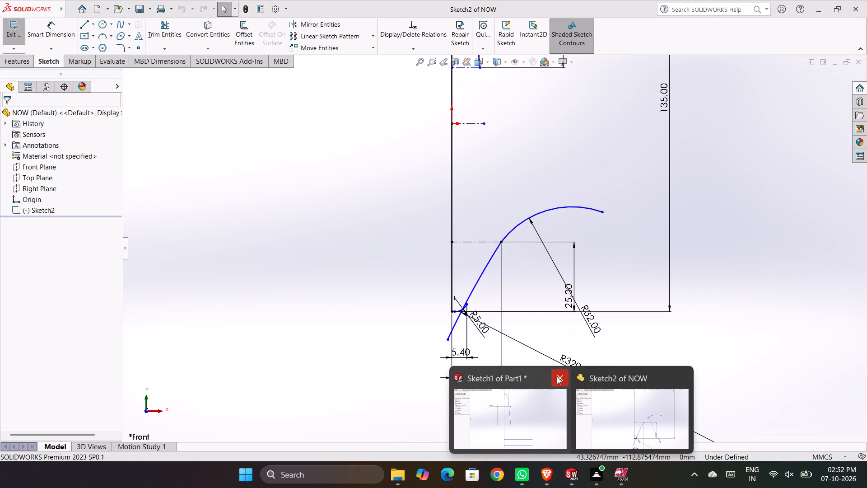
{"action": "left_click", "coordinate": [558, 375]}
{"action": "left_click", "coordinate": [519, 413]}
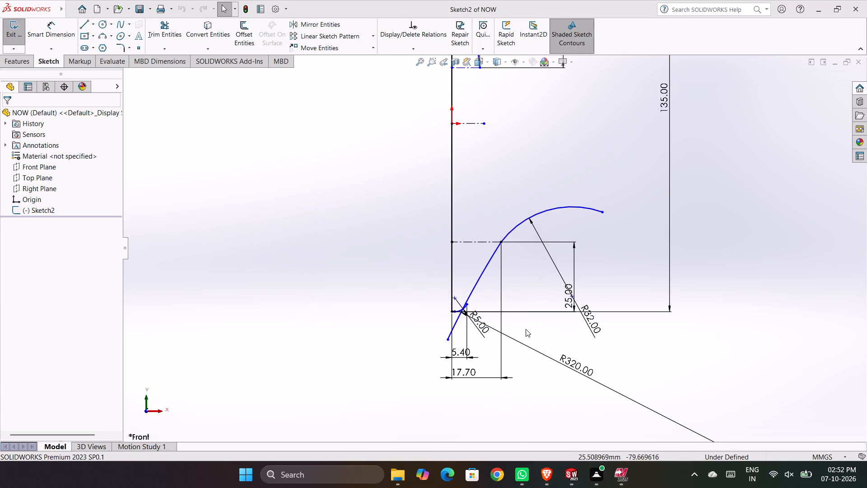
Draw a line about 10.5 mm long from the free upper end of the R5 arc, running up beside the R320 arc.
{"action": "scroll", "coordinate": [509, 268], "scroll_direction": "up", "scroll_amount": 6}
{"action": "scroll", "coordinate": [519, 224], "scroll_direction": "down", "scroll_amount": 5}
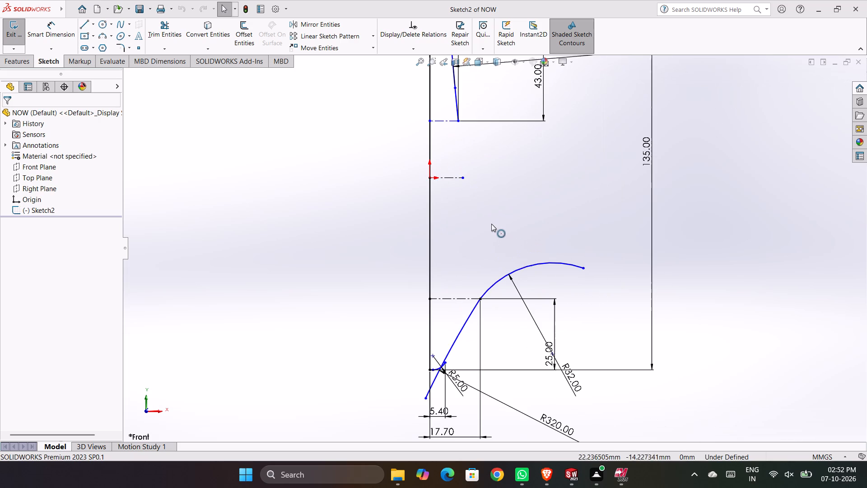
{"action": "scroll", "coordinate": [449, 343], "scroll_direction": "down", "scroll_amount": 7}
{"action": "scroll", "coordinate": [471, 363], "scroll_direction": "up", "scroll_amount": 4}
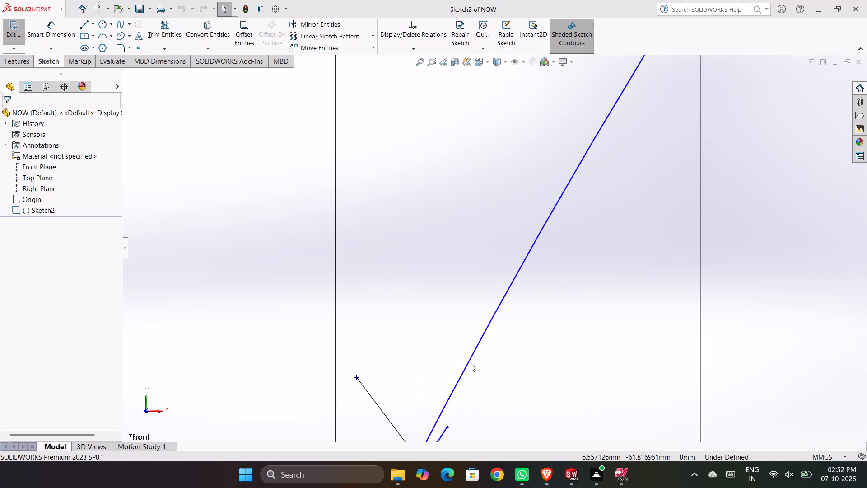
{"action": "scroll", "coordinate": [487, 280], "scroll_direction": "down", "scroll_amount": 2}
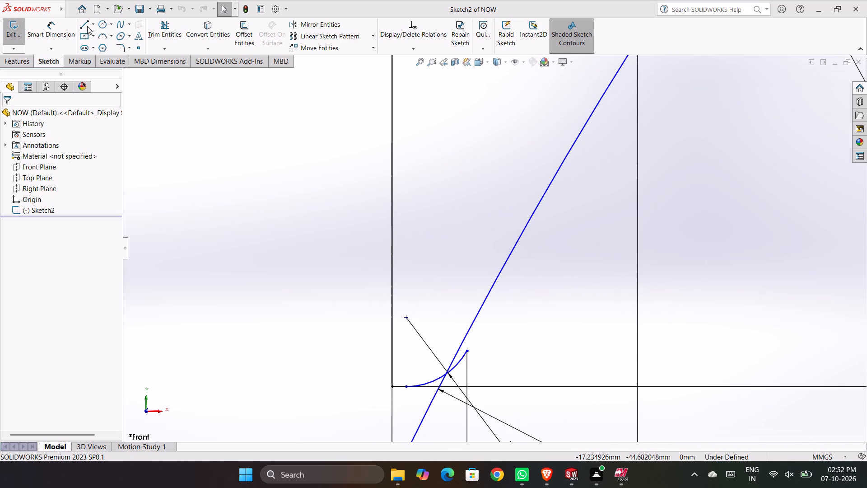
{"action": "left_click", "coordinate": [87, 24]}
{"action": "left_click", "coordinate": [468, 351]}
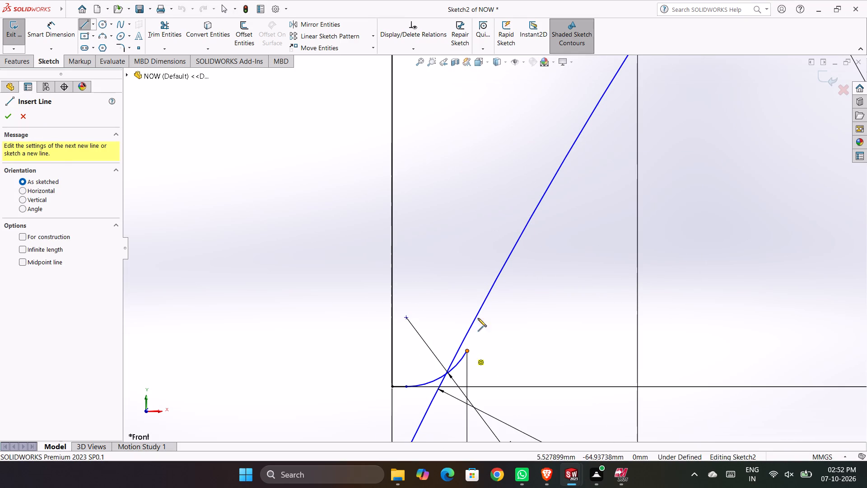
{"action": "left_click", "coordinate": [536, 219]}
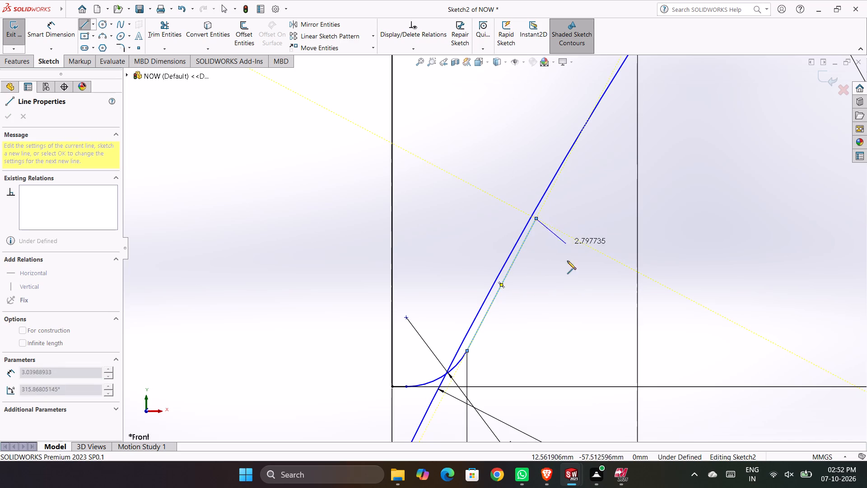
{"action": "key", "text": "Escape"}
Add a tangent relation between the new sloping line and the R320 arc.
{"action": "right_click_drag", "start_coordinate": [348, 168], "coordinate": [313, 177]}
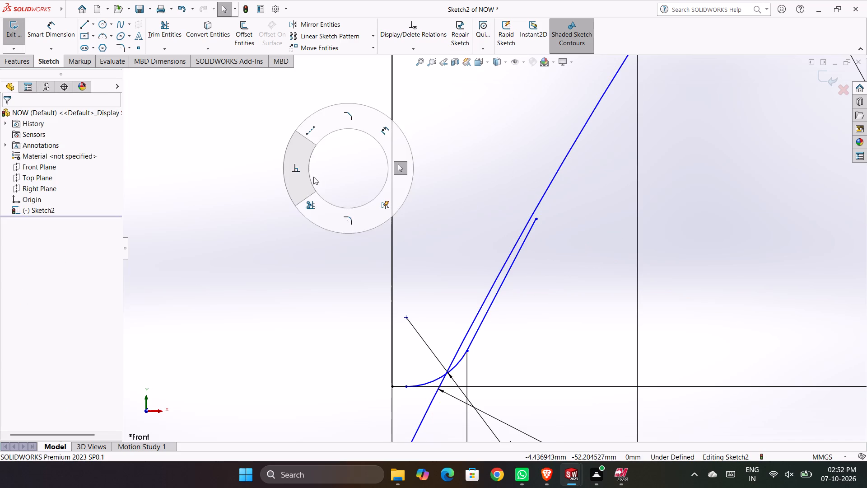
{"action": "right_click_drag", "start_coordinate": [313, 177], "coordinate": [292, 176]}
{"action": "left_click", "coordinate": [534, 225]}
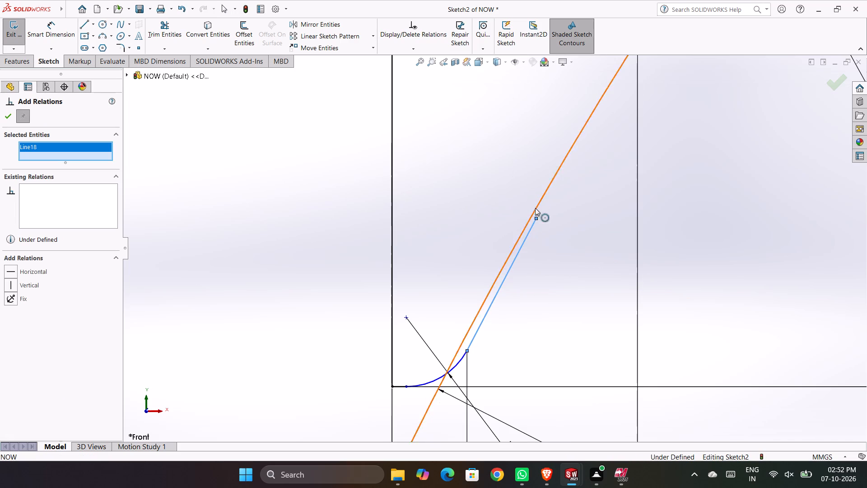
{"action": "left_click", "coordinate": [539, 201]}
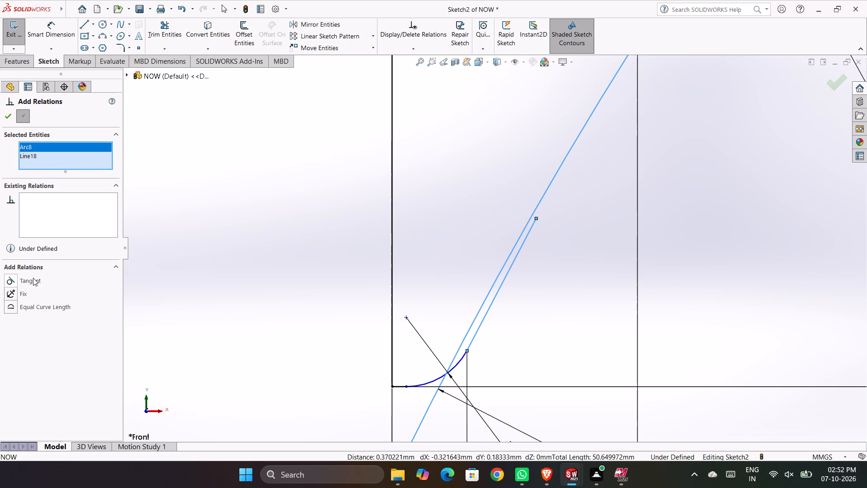
{"action": "left_click", "coordinate": [32, 277]}
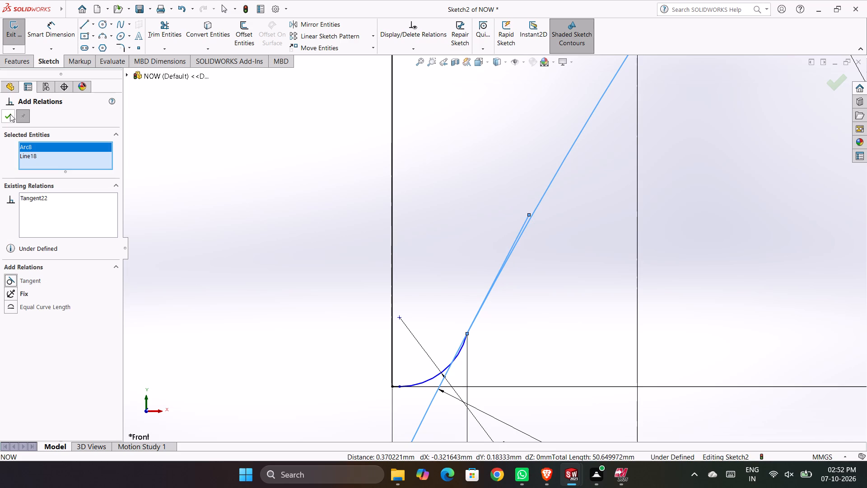
{"action": "left_click", "coordinate": [10, 114]}
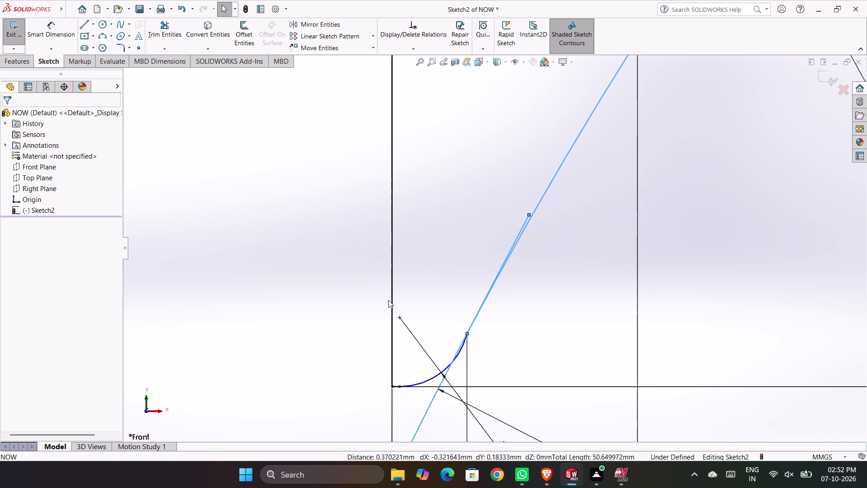
{"action": "left_click", "coordinate": [319, 263]}
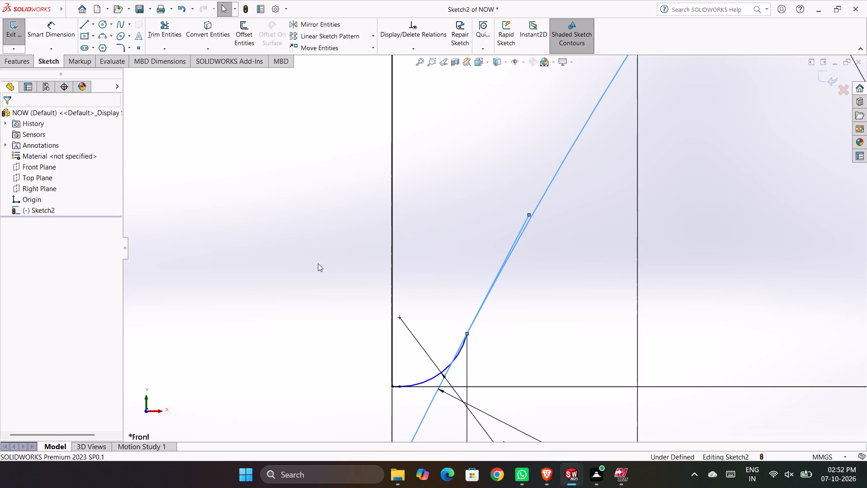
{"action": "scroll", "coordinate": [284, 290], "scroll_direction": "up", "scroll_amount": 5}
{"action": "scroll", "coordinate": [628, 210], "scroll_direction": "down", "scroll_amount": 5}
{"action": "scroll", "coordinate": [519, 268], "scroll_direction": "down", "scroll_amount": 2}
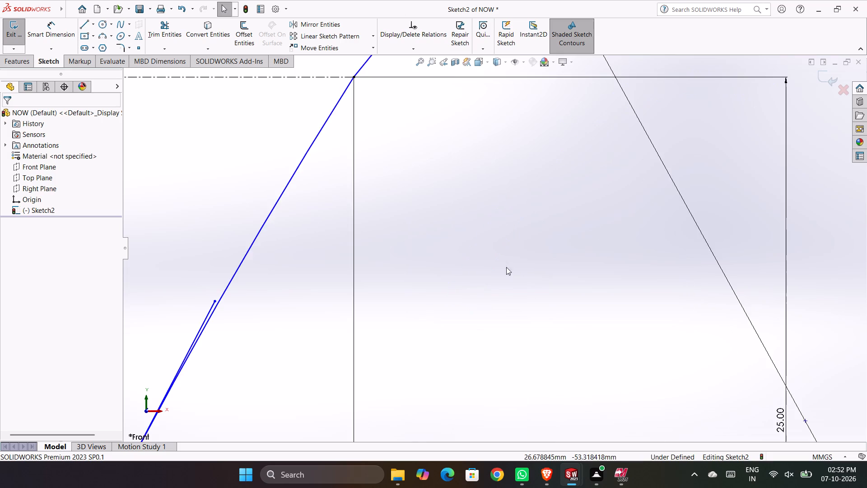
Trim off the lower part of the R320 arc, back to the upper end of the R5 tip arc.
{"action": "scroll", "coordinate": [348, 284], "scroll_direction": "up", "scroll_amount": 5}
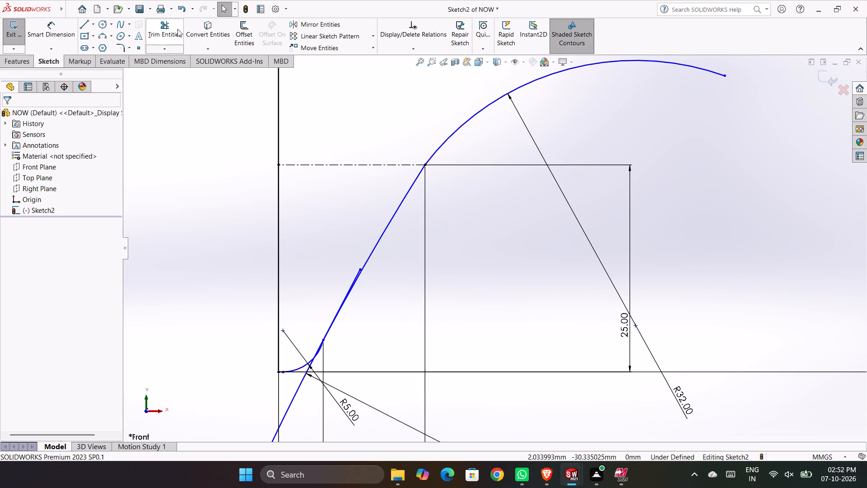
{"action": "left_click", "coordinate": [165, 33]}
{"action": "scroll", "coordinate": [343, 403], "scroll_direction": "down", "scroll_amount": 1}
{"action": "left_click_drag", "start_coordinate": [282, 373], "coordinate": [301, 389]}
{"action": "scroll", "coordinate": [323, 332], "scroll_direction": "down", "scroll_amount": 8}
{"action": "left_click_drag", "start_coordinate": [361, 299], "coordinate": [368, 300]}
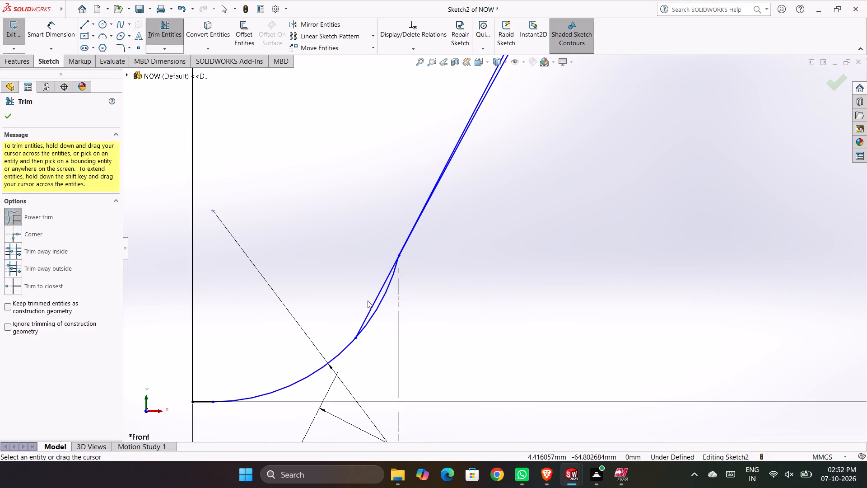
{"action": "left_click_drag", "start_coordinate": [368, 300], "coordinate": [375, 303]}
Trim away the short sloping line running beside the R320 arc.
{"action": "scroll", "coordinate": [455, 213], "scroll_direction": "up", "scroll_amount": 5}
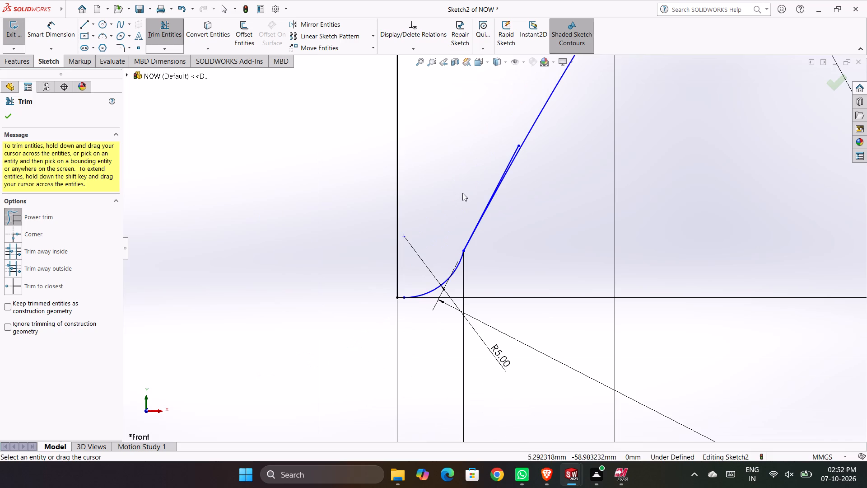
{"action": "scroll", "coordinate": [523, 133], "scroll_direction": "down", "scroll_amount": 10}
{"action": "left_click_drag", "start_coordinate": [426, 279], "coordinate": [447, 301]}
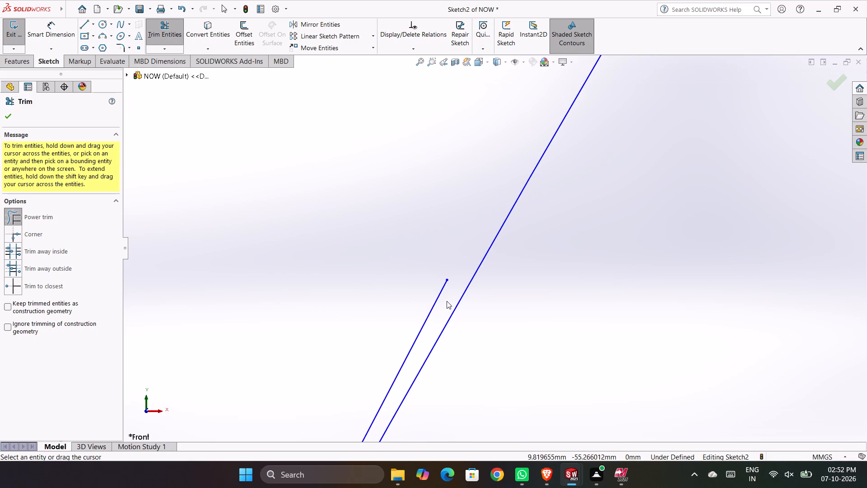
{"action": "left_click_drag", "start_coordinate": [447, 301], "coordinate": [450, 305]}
Examine the trimmed R320 flank and its joint with the R5 tip arc.
{"action": "scroll", "coordinate": [444, 292], "scroll_direction": "up", "scroll_amount": 11}
{"action": "scroll", "coordinate": [531, 293], "scroll_direction": "down", "scroll_amount": 1}
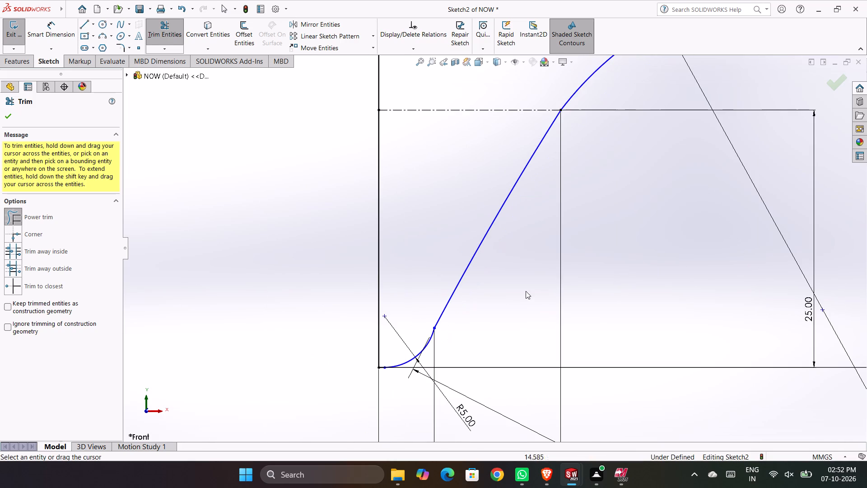
{"action": "scroll", "coordinate": [556, 130], "scroll_direction": "up", "scroll_amount": 1}
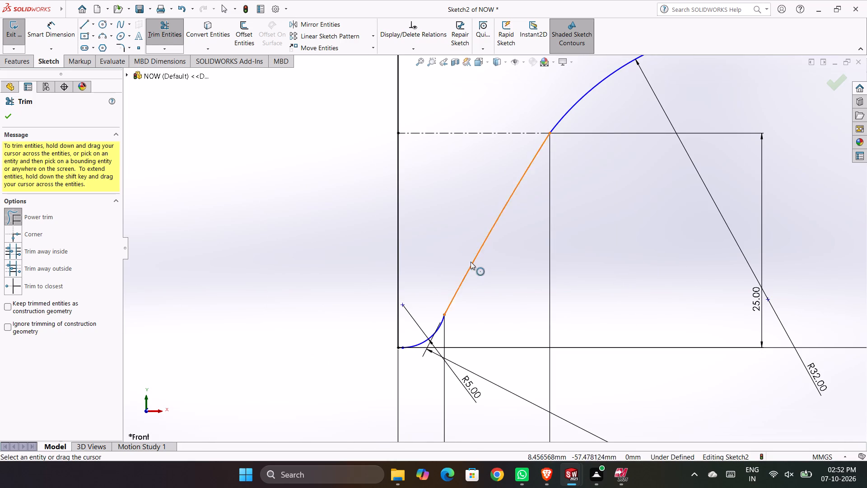
{"action": "scroll", "coordinate": [473, 258], "scroll_direction": "down", "scroll_amount": 5}
{"action": "scroll", "coordinate": [472, 319], "scroll_direction": "down", "scroll_amount": 6}
{"action": "scroll", "coordinate": [468, 320], "scroll_direction": "up", "scroll_amount": 6}
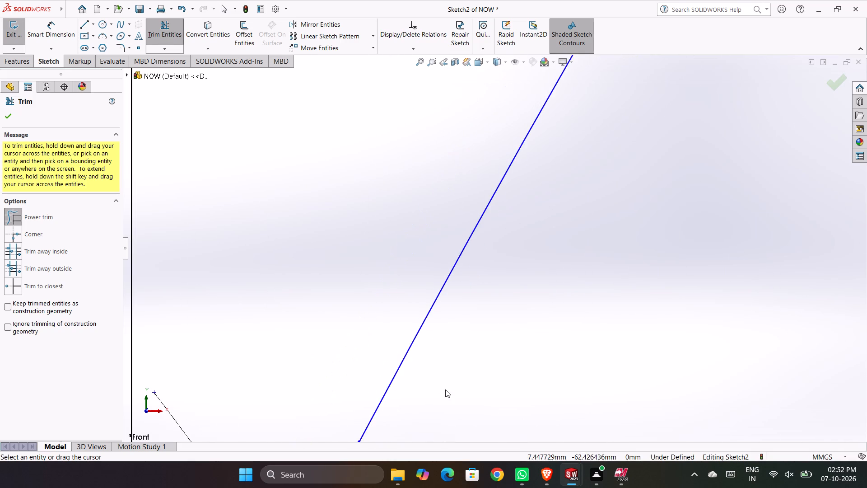
{"action": "scroll", "coordinate": [445, 389], "scroll_direction": "up", "scroll_amount": 5}
{"action": "scroll", "coordinate": [477, 349], "scroll_direction": "down", "scroll_amount": 4}
{"action": "scroll", "coordinate": [387, 278], "scroll_direction": "up", "scroll_amount": 1}
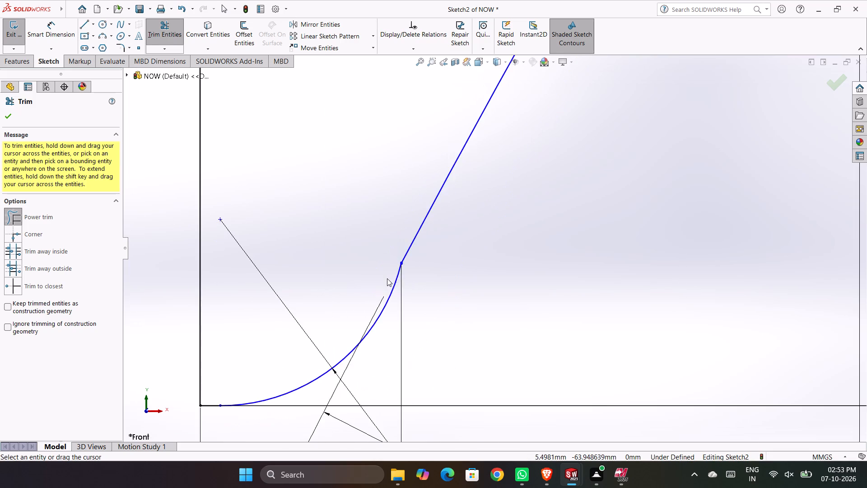
{"action": "scroll", "coordinate": [387, 278], "scroll_direction": "up", "scroll_amount": 7}
{"action": "scroll", "coordinate": [468, 303], "scroll_direction": "up", "scroll_amount": 2}
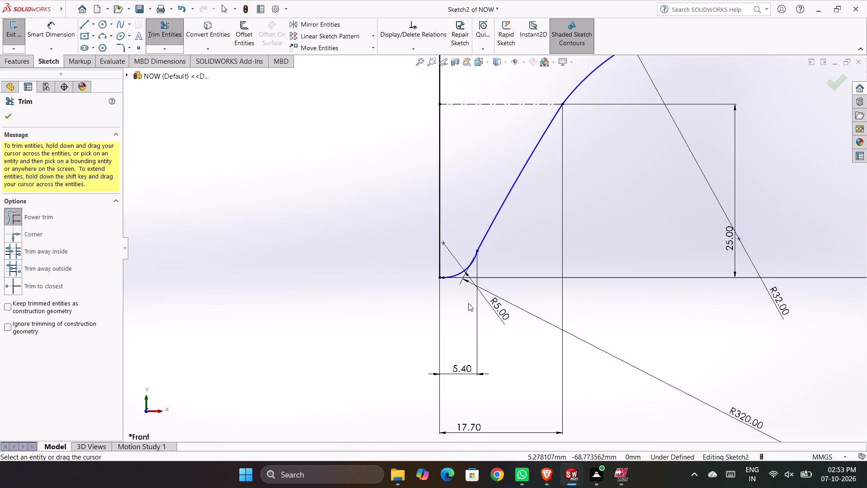
{"action": "scroll", "coordinate": [510, 249], "scroll_direction": "down", "scroll_amount": 3}
{"action": "scroll", "coordinate": [472, 252], "scroll_direction": "down", "scroll_amount": 1}
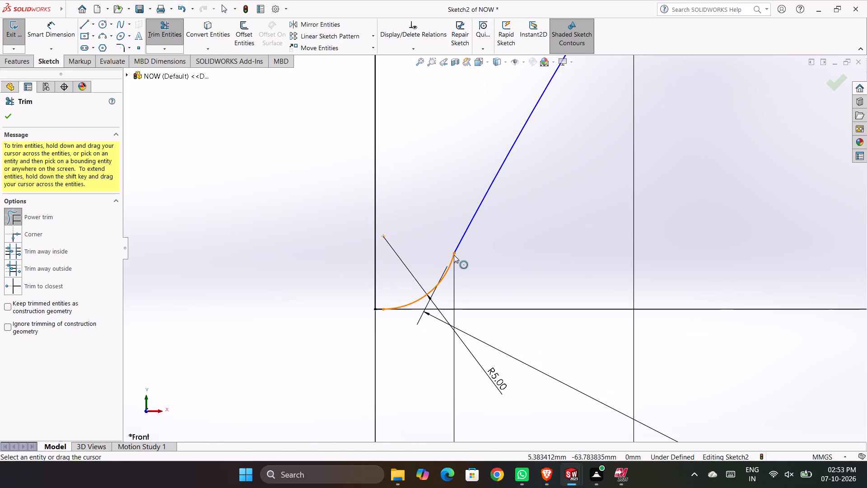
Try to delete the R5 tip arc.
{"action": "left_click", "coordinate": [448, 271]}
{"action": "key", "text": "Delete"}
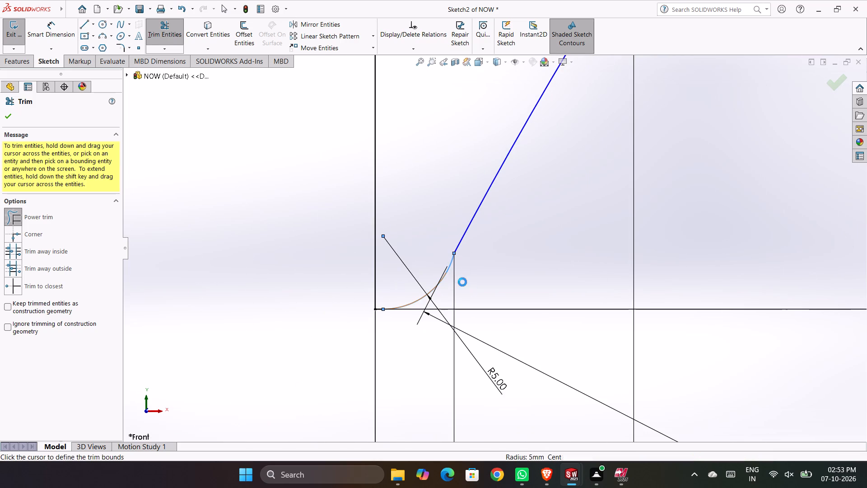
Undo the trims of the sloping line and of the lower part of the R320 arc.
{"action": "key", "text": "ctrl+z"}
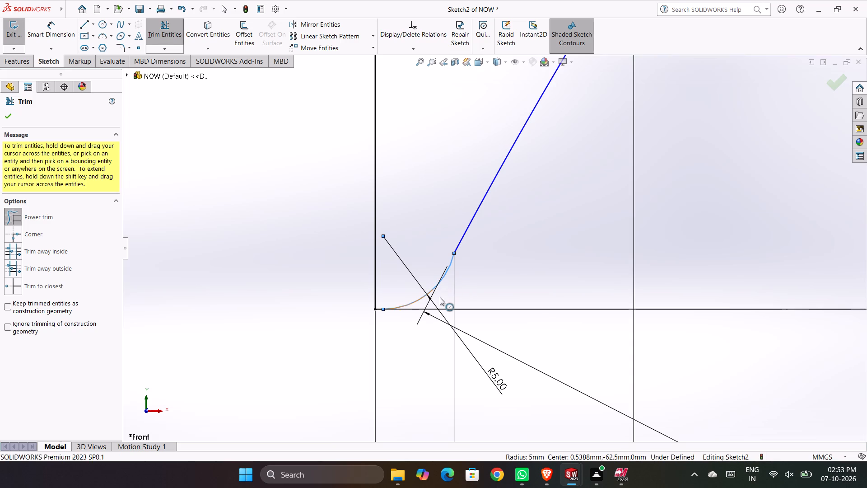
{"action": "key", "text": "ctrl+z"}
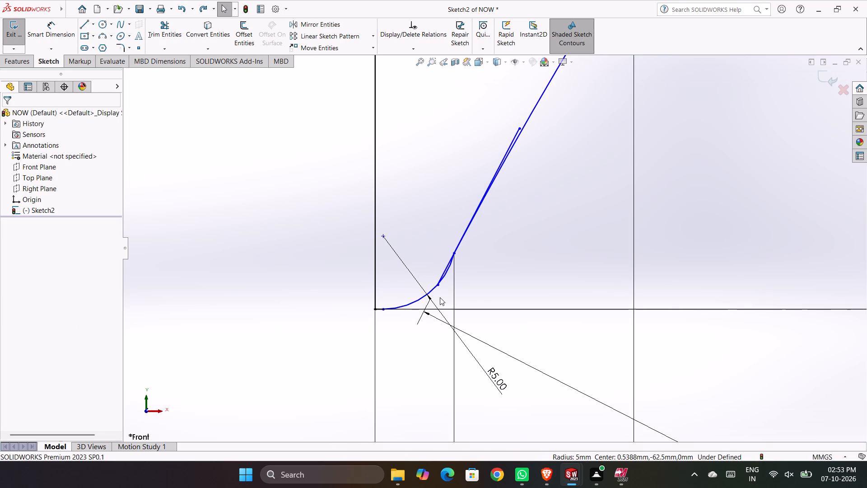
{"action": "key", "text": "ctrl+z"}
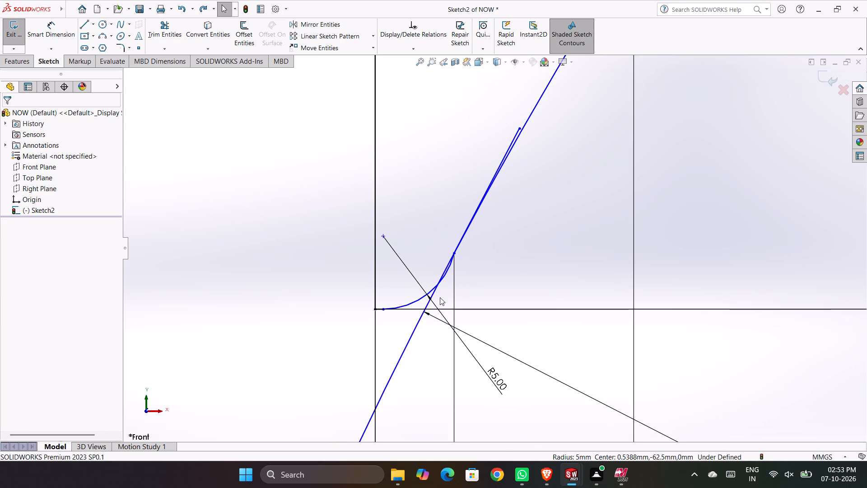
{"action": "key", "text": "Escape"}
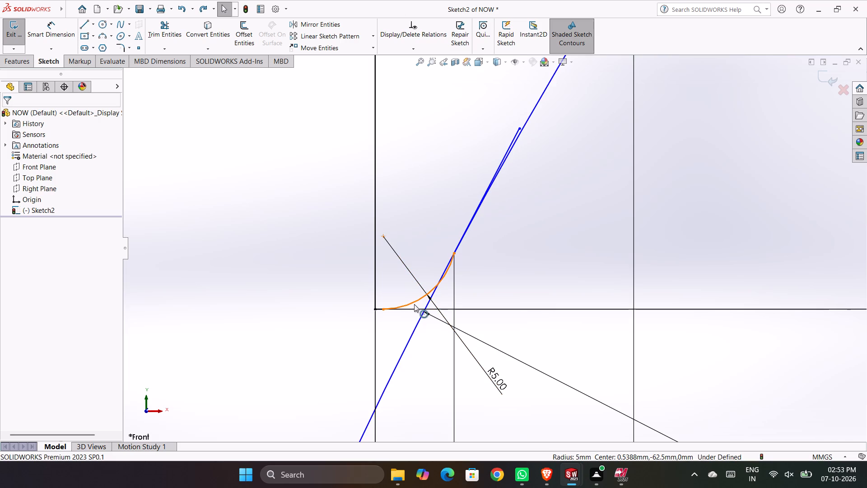
Delete the R5 tip arc together with its associated dimensions.
{"action": "left_click", "coordinate": [413, 304]}
{"action": "key", "text": "Delete"}
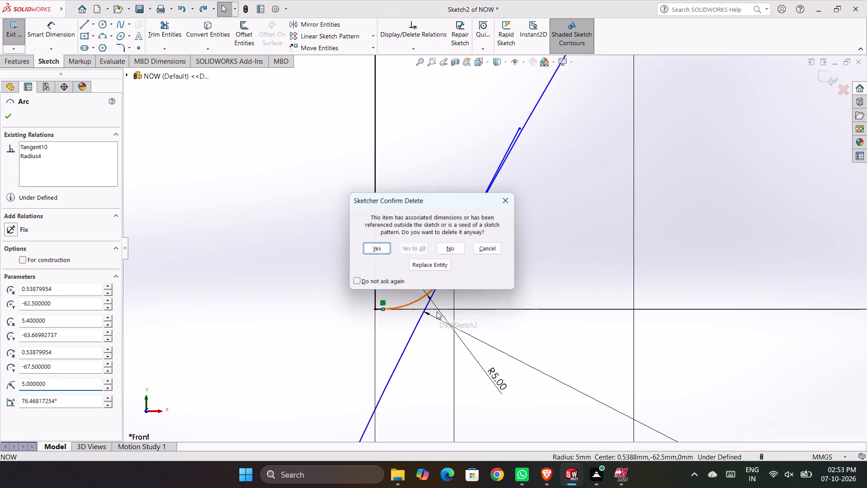
{"action": "left_click", "coordinate": [384, 253]}
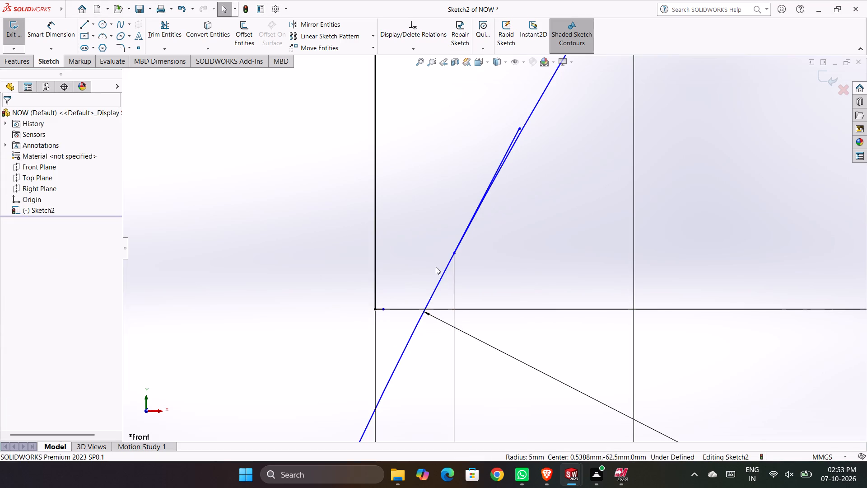
Trim away the short sloping line beside the R320 arc, leaving only the arc as the flank.
{"action": "scroll", "coordinate": [513, 141], "scroll_direction": "down", "scroll_amount": 5}
{"action": "scroll", "coordinate": [512, 173], "scroll_direction": "up", "scroll_amount": 1}
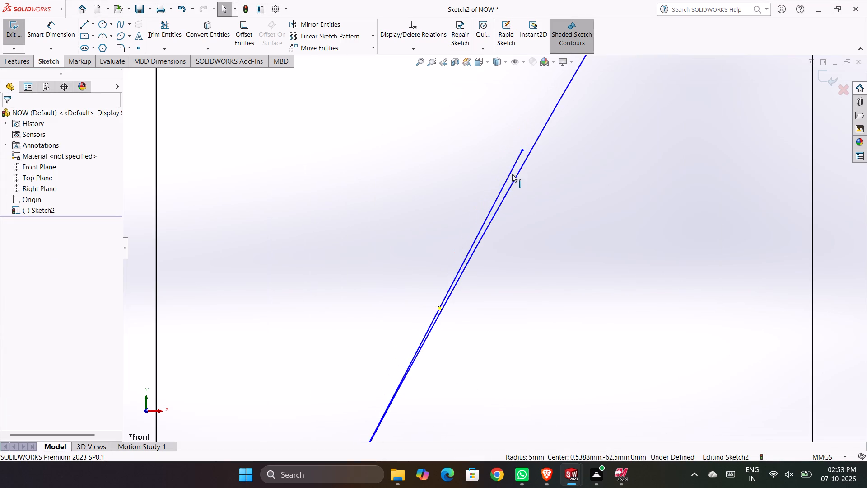
{"action": "scroll", "coordinate": [512, 174], "scroll_direction": "up", "scroll_amount": 2}
{"action": "scroll", "coordinate": [494, 234], "scroll_direction": "down", "scroll_amount": 6}
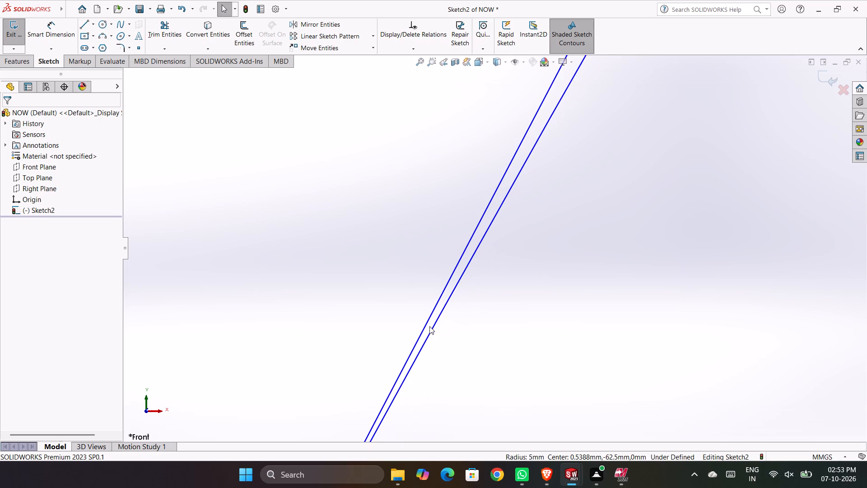
{"action": "scroll", "coordinate": [429, 326], "scroll_direction": "up", "scroll_amount": 2}
{"action": "right_click_drag", "start_coordinate": [404, 260], "coordinate": [367, 291]}
{"action": "left_click_drag", "start_coordinate": [441, 278], "coordinate": [458, 285]}
Extend the short horizontal line at the tip across the R320 arc to a length of about 5.2 mm.
{"action": "scroll", "coordinate": [438, 291], "scroll_direction": "up", "scroll_amount": 5}
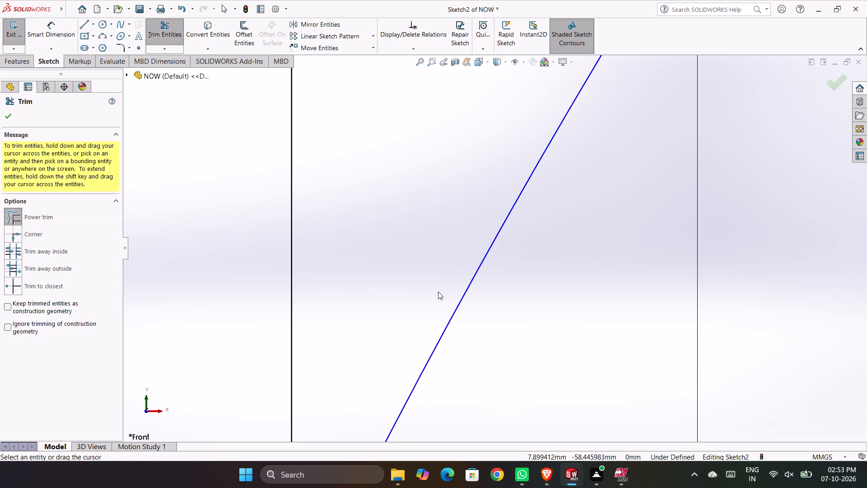
{"action": "scroll", "coordinate": [438, 303], "scroll_direction": "up", "scroll_amount": 4}
{"action": "scroll", "coordinate": [461, 350], "scroll_direction": "down", "scroll_amount": 2}
{"action": "scroll", "coordinate": [461, 309], "scroll_direction": "down", "scroll_amount": 2}
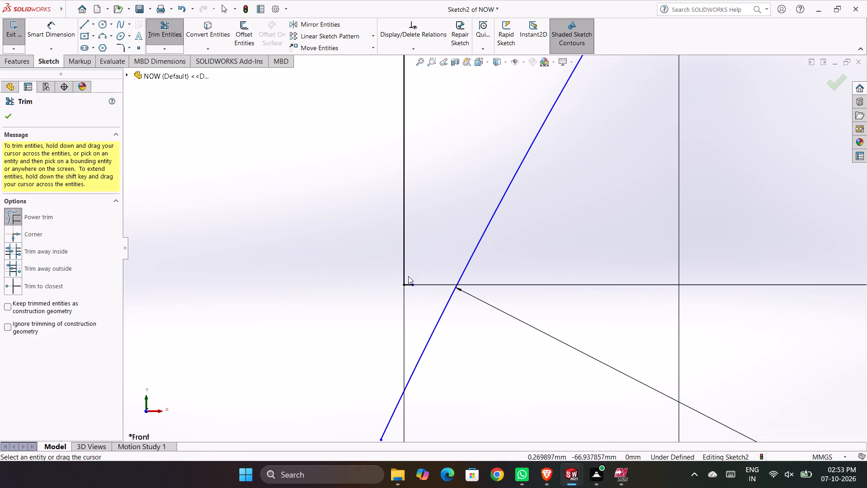
{"action": "left_click_drag", "start_coordinate": [415, 285], "coordinate": [451, 286]}
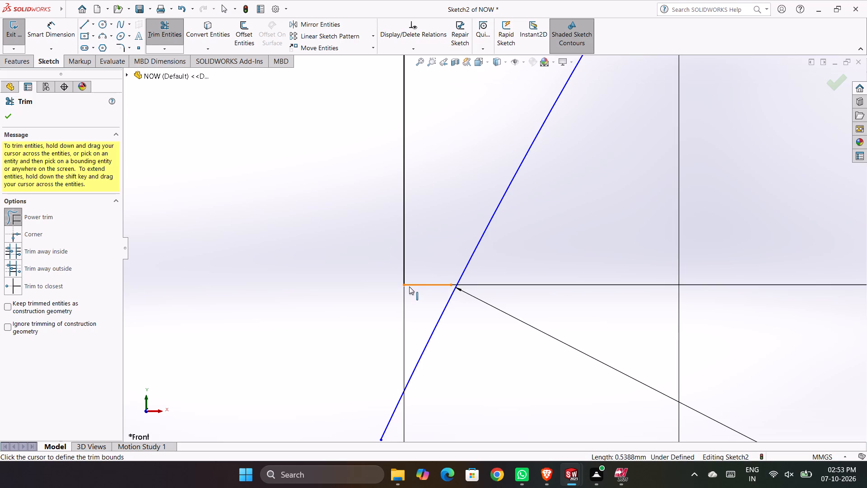
{"action": "left_click_drag", "start_coordinate": [451, 284], "coordinate": [485, 287]}
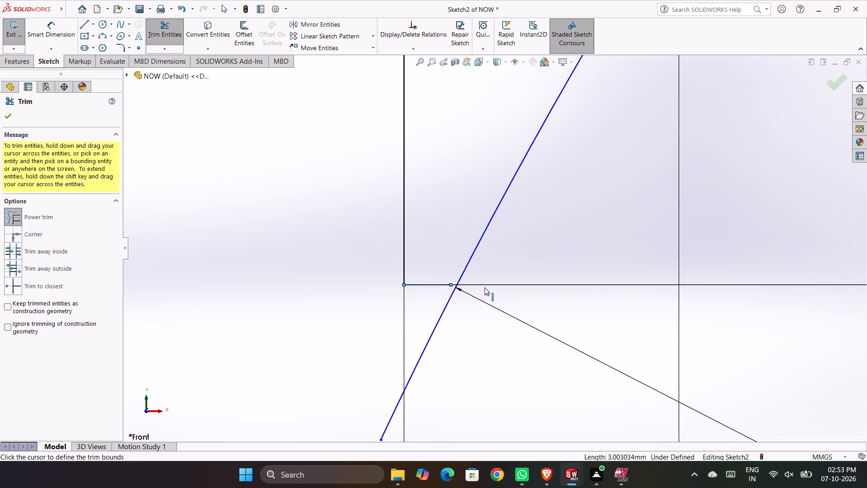
{"action": "left_click_drag", "start_coordinate": [485, 287], "coordinate": [485, 287]}
{"action": "key", "text": "Escape"}
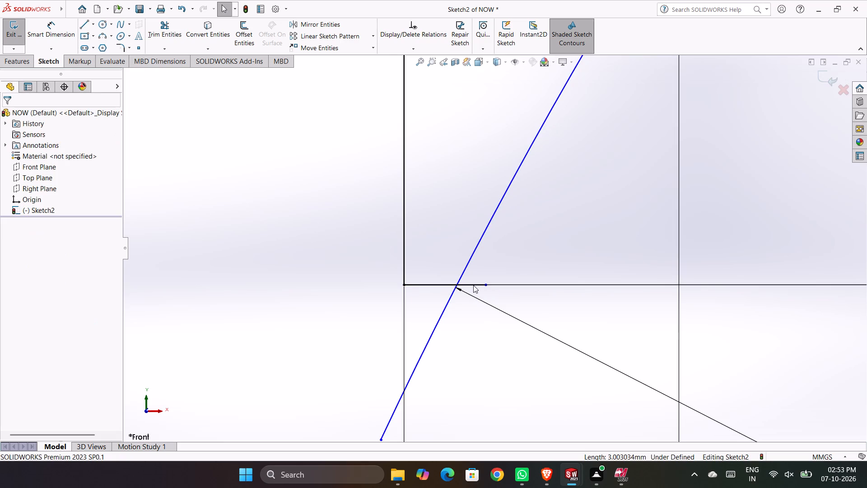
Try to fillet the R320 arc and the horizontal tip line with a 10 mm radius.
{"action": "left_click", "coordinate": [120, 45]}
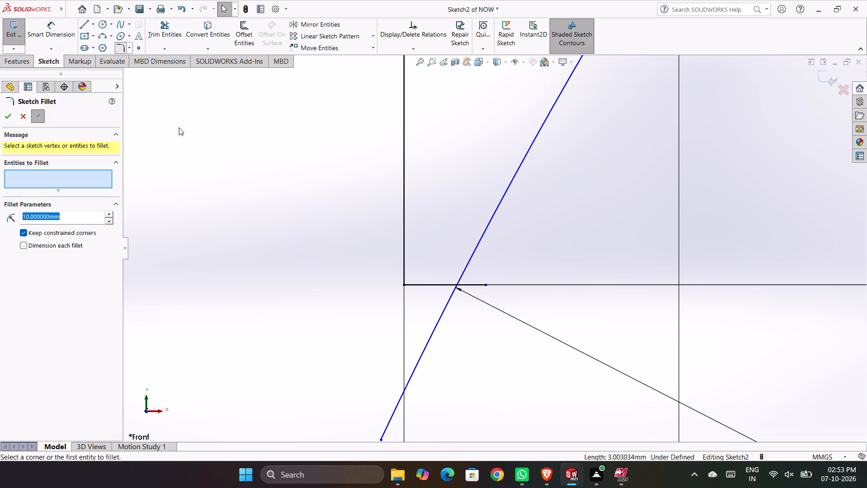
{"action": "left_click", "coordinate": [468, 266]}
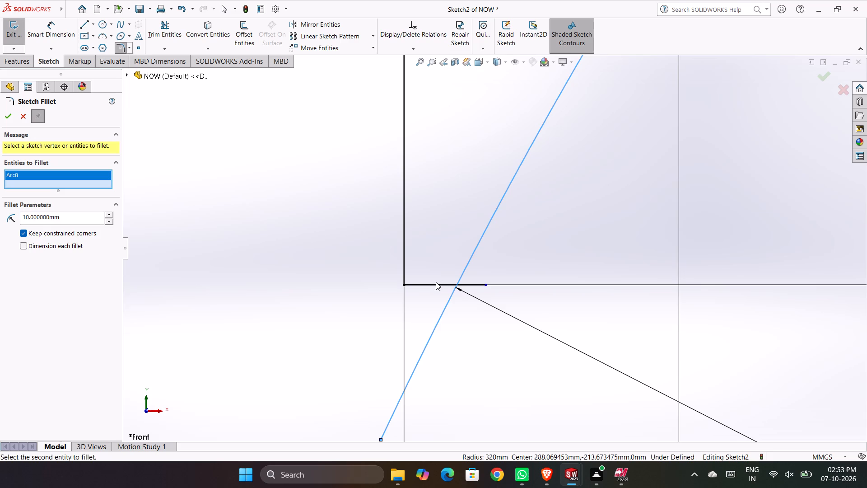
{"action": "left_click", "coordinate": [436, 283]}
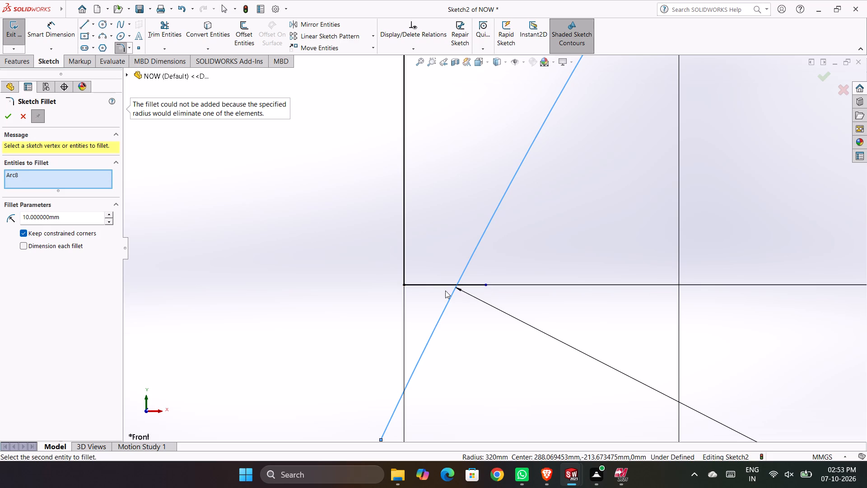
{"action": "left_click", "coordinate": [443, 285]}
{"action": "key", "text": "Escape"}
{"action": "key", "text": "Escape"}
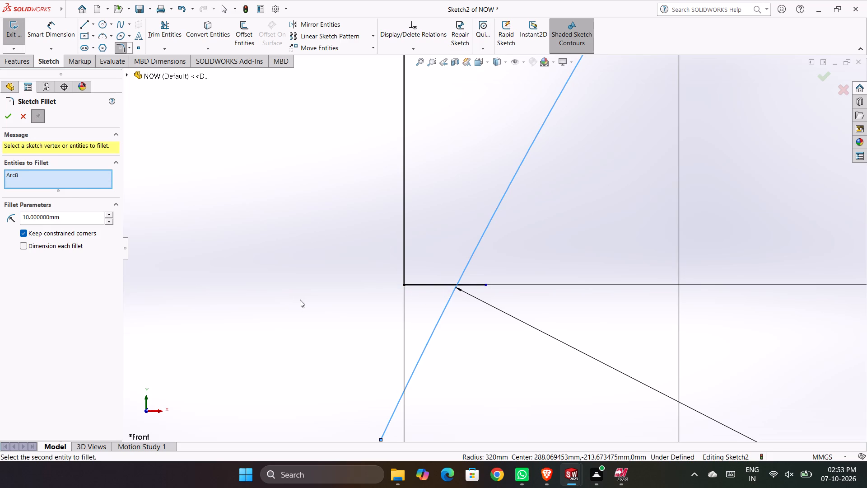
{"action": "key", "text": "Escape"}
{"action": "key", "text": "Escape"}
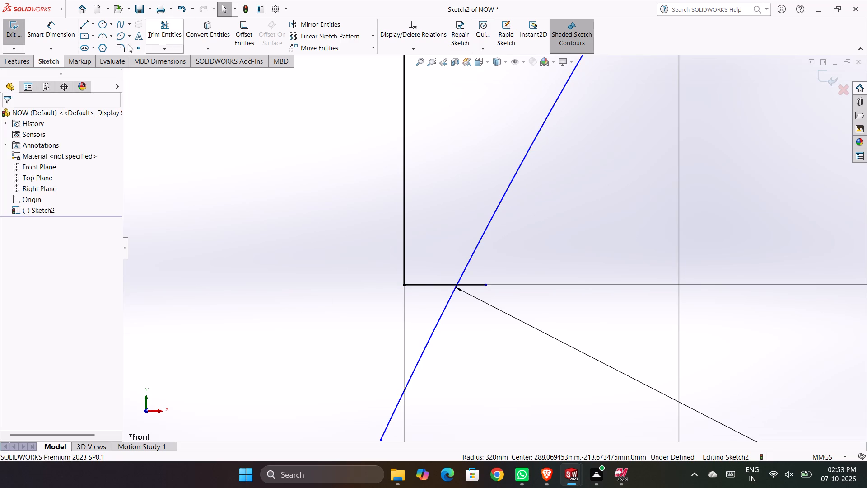
Fillet the horizontal tip line and the R320 arc with a 5 mm radius.
{"action": "left_click", "coordinate": [123, 47]}
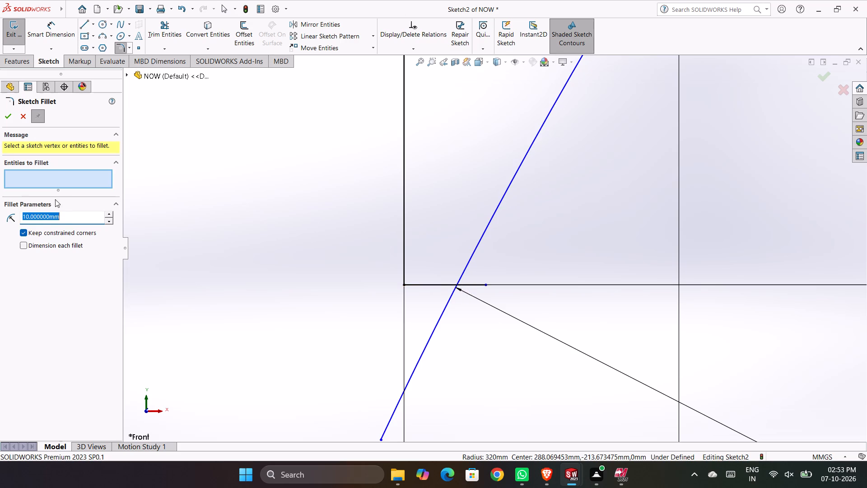
{"action": "key", "text": "5"}
{"action": "key", "text": "Return"}
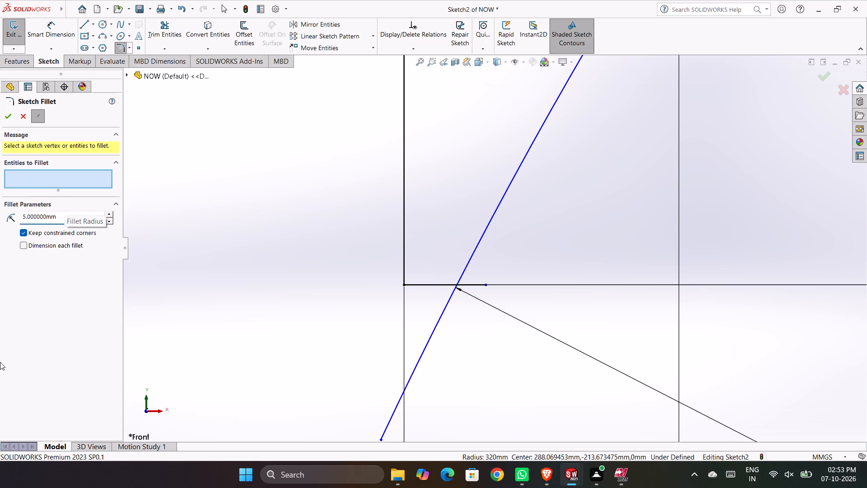
{"action": "left_click", "coordinate": [443, 283]}
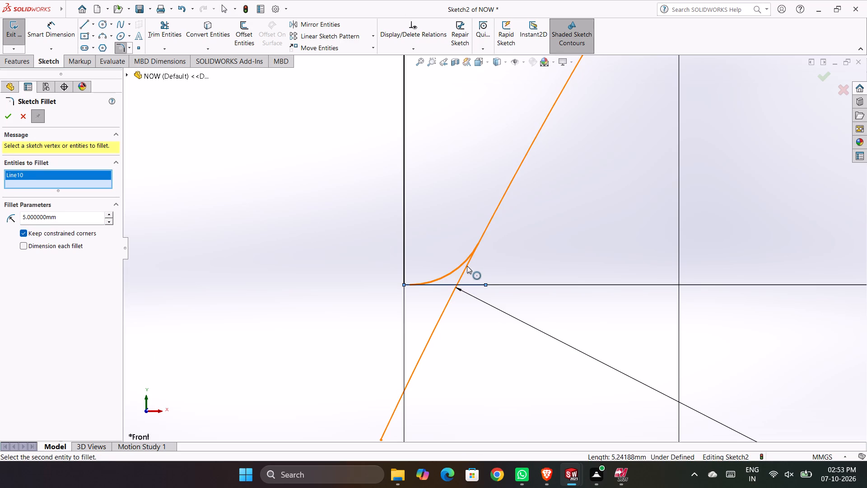
{"action": "left_click", "coordinate": [467, 266]}
{"action": "left_click", "coordinate": [10, 113]}
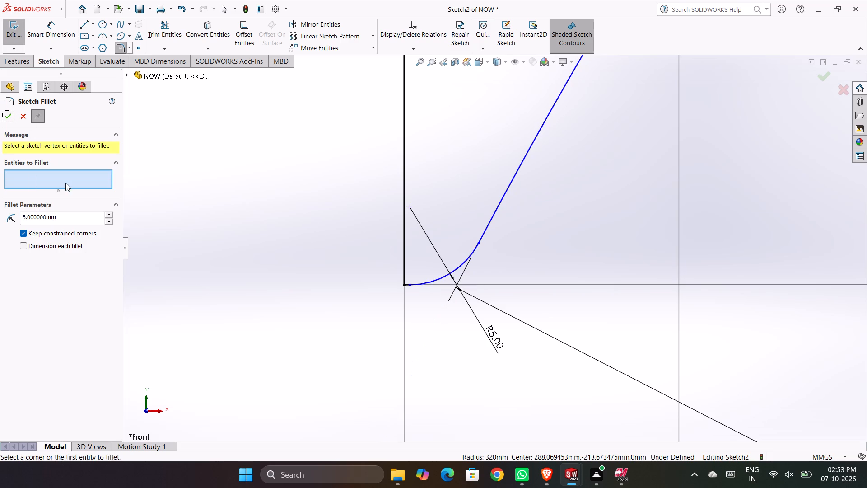
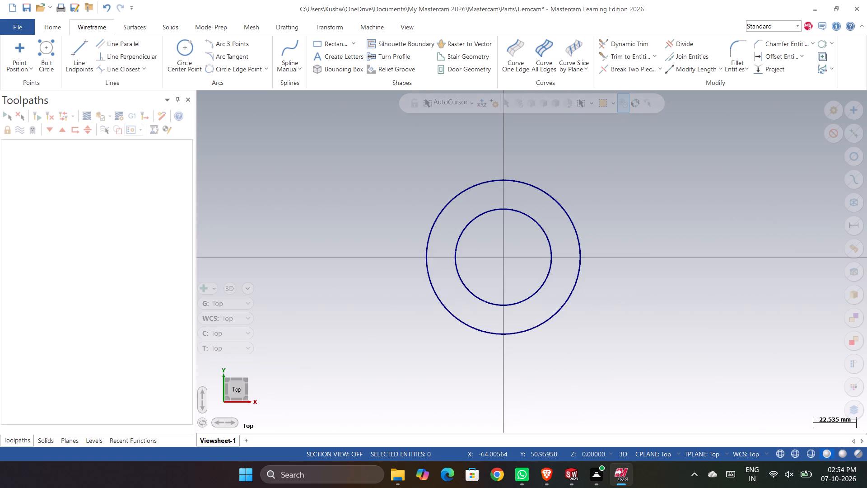
Draw a 100 mm diameter circle centred on the origin, concentric with the two existing circles.
{"action": "left_click", "coordinate": [180, 50]}
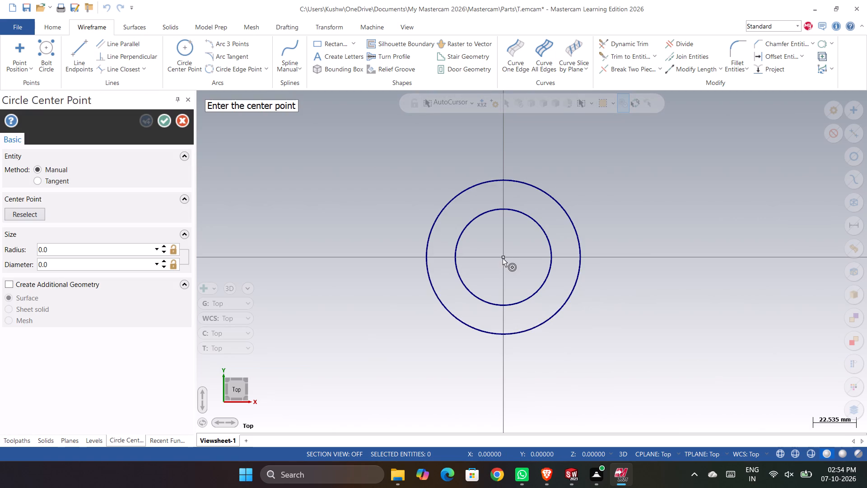
{"action": "left_click", "coordinate": [501, 256]}
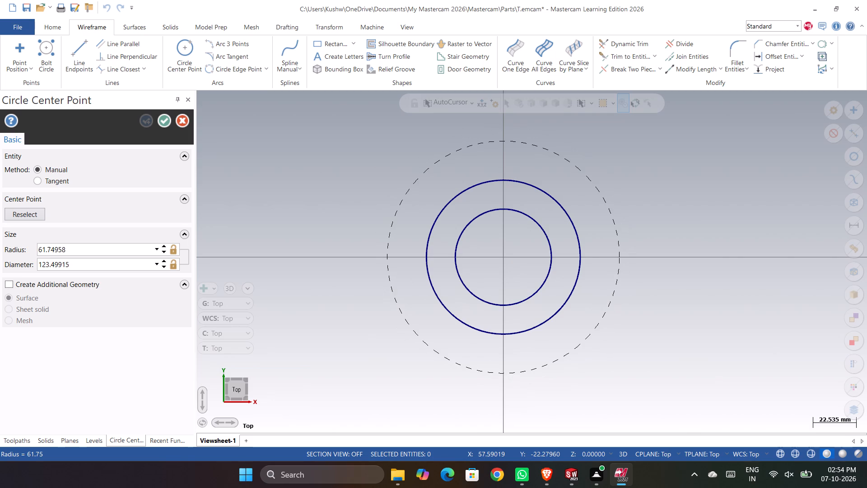
{"action": "left_click", "coordinate": [611, 300]}
{"action": "left_click", "coordinate": [84, 266]}
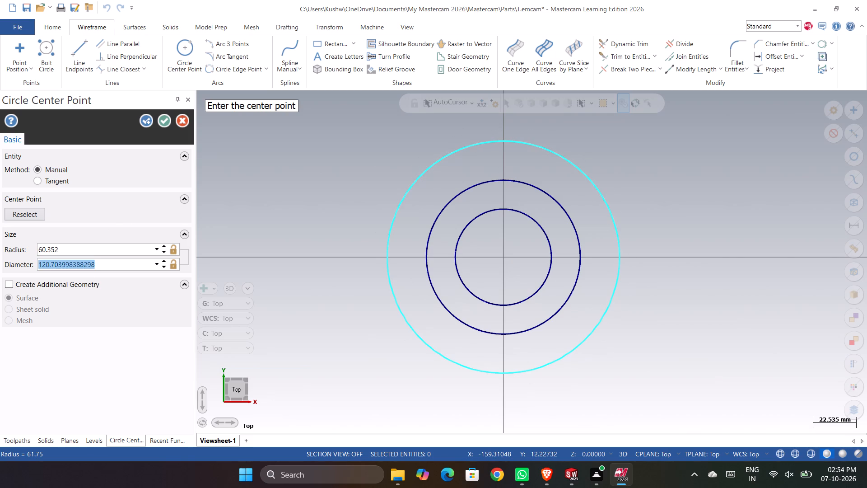
{"action": "type", "text": "100"}
{"action": "key", "text": "Return"}
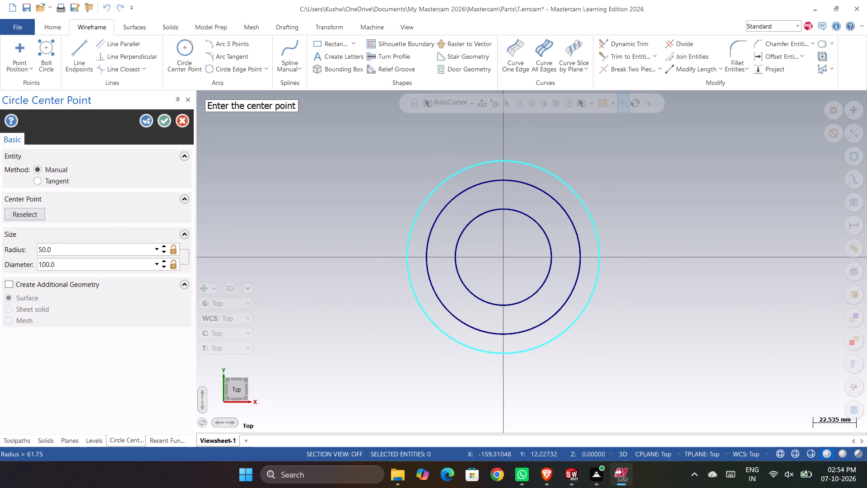
{"action": "left_click", "coordinate": [165, 122]}
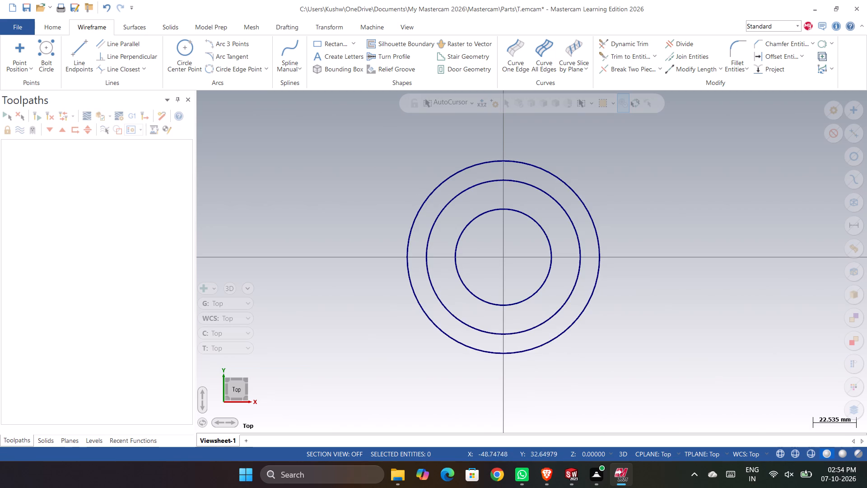
Draw a vertical helper line 50 mm long at 90° from the origin up to the outermost circle.
{"action": "left_click", "coordinate": [186, 50]}
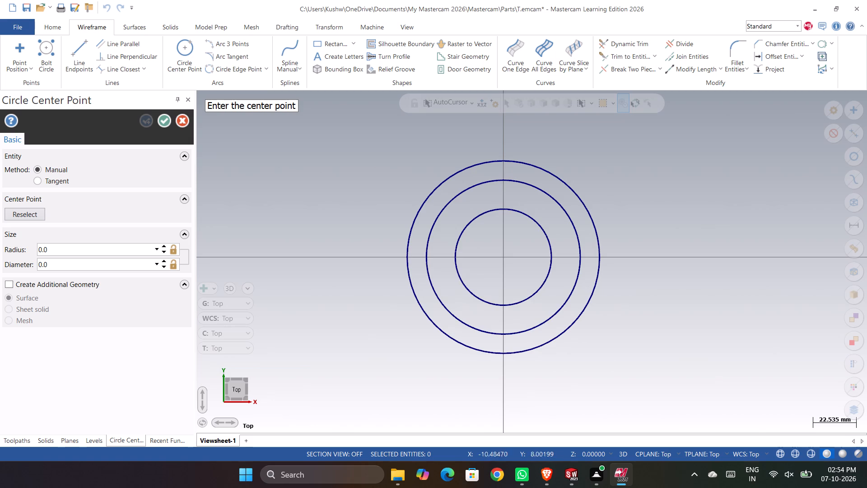
{"action": "left_click", "coordinate": [88, 47]}
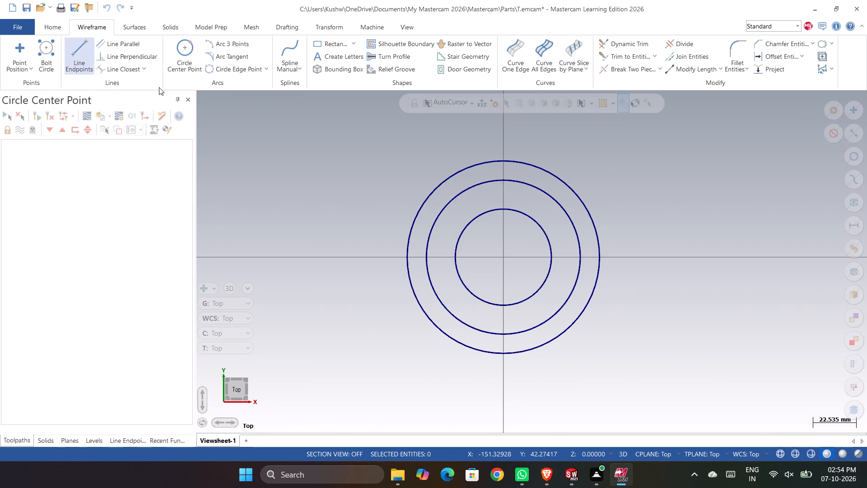
{"action": "left_click", "coordinate": [502, 257]}
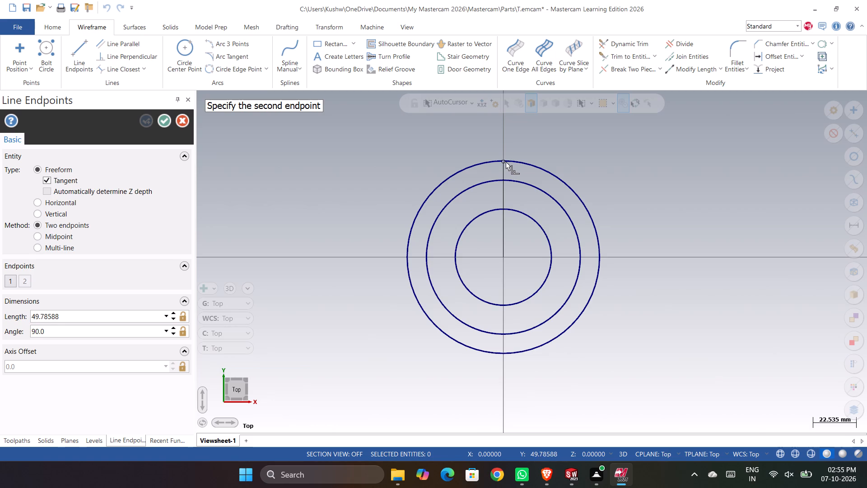
{"action": "left_click", "coordinate": [505, 161]}
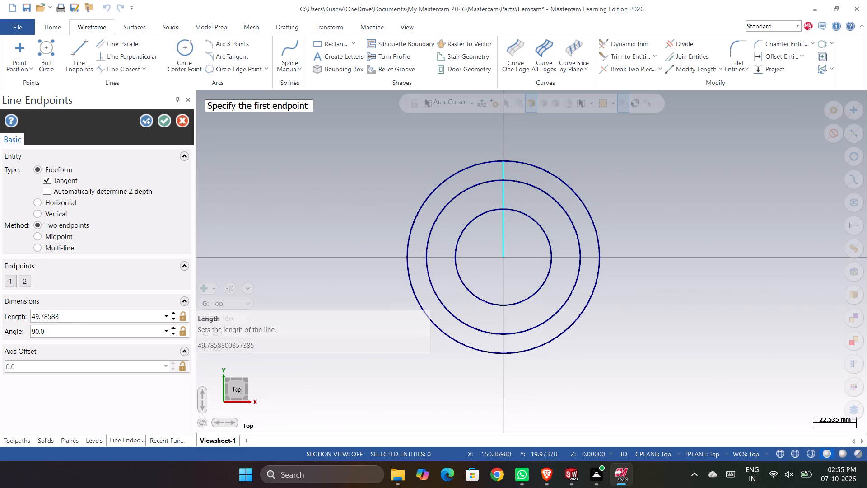
{"action": "left_click_drag", "start_coordinate": [70, 316], "coordinate": [0, 330]}
{"action": "left_click_drag", "start_coordinate": [125, 317], "coordinate": [28, 326]}
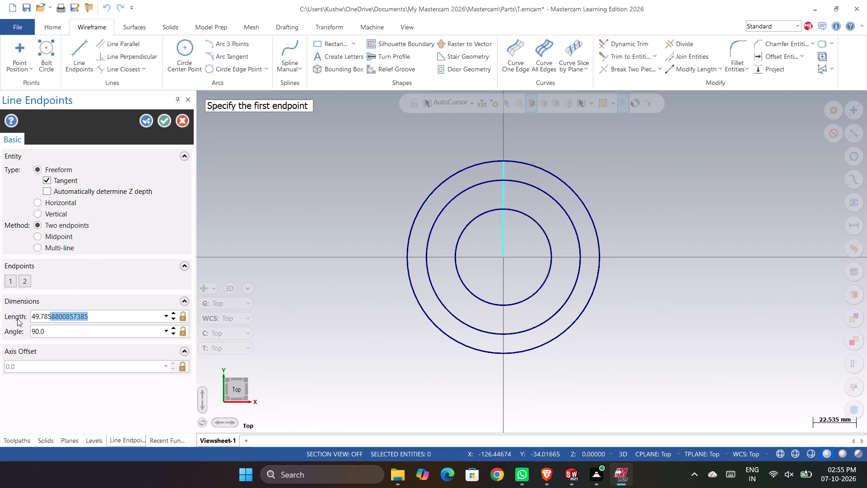
{"action": "type", "text": "50"}
{"action": "key", "text": "Return"}
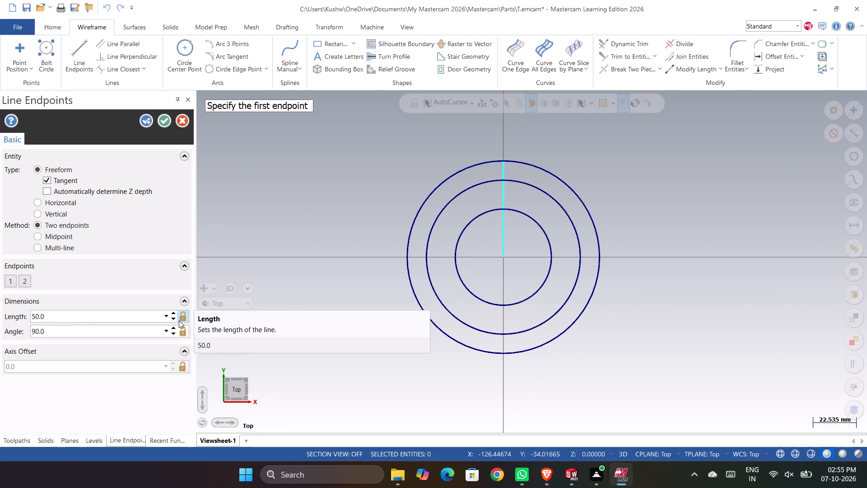
{"action": "left_click", "coordinate": [164, 116]}
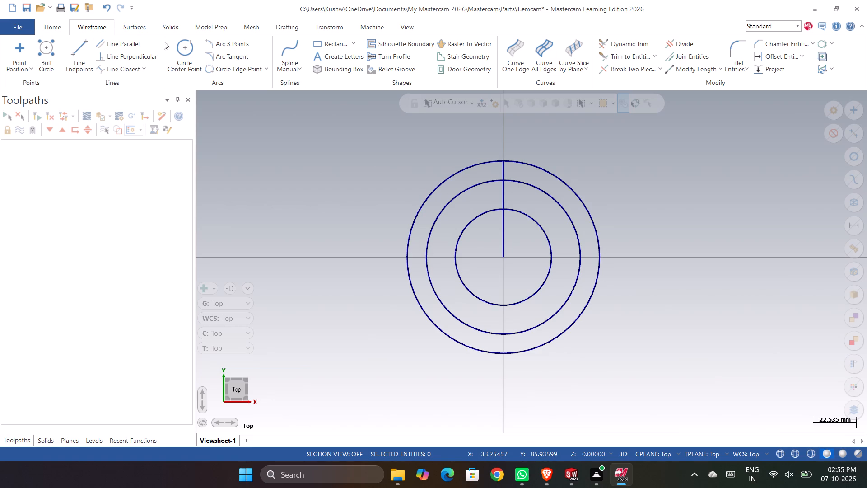
Draw a circle of 22 mm radius centred on the upper end of the vertical helper line.
{"action": "left_click", "coordinate": [187, 47]}
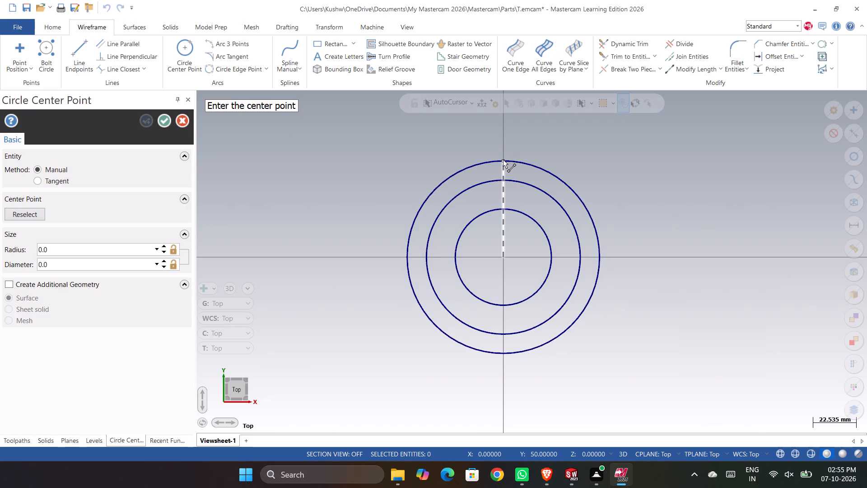
{"action": "left_click", "coordinate": [503, 160]}
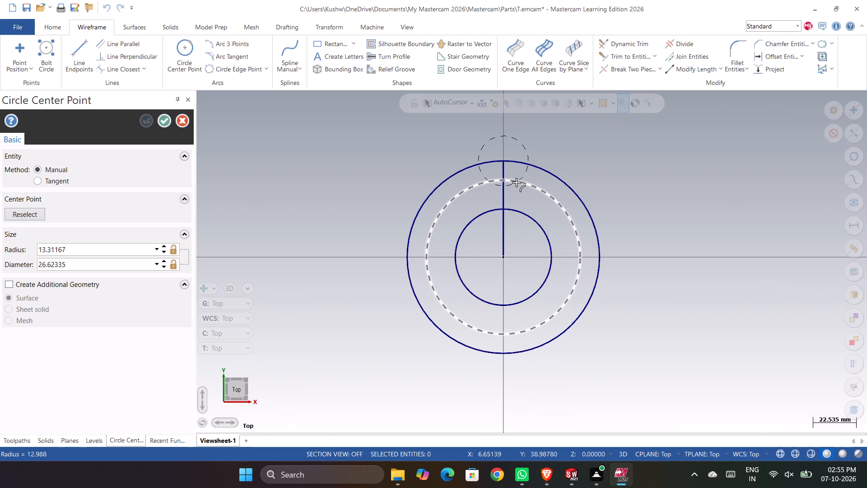
{"action": "left_click", "coordinate": [516, 182]}
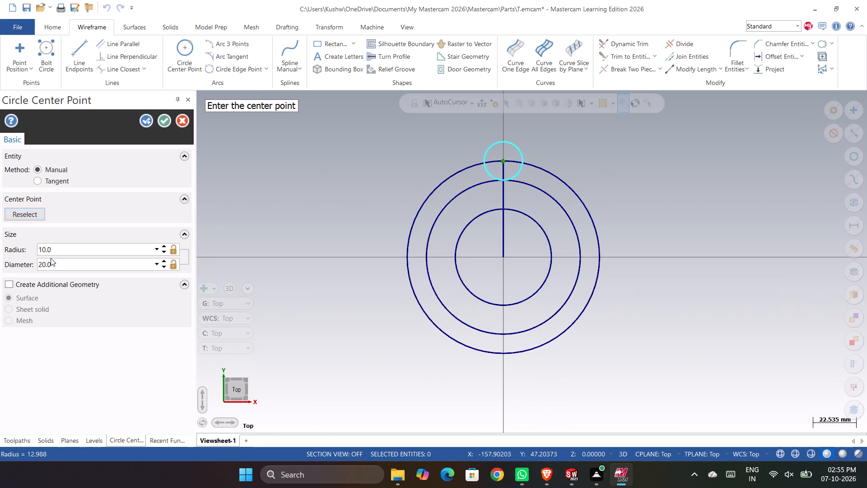
{"action": "left_click_drag", "start_coordinate": [67, 253], "coordinate": [0, 254]}
{"action": "left_click", "coordinate": [71, 249]}
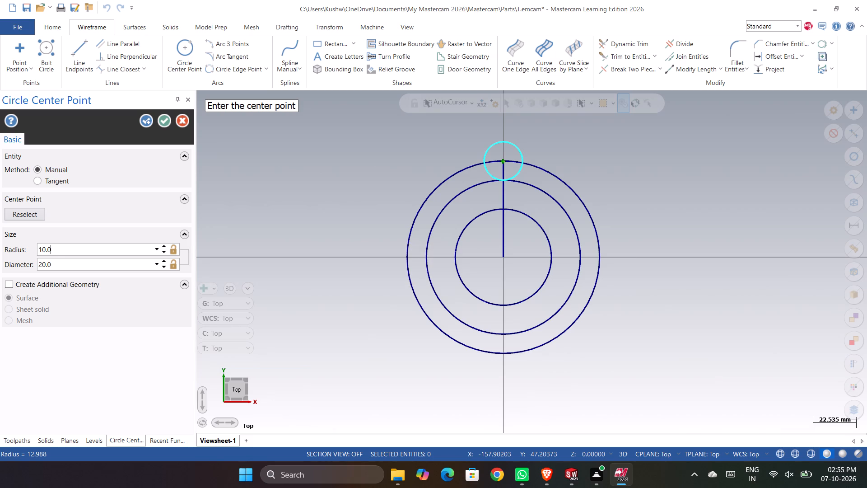
{"action": "left_click_drag", "start_coordinate": [71, 250], "coordinate": [42, 249]}
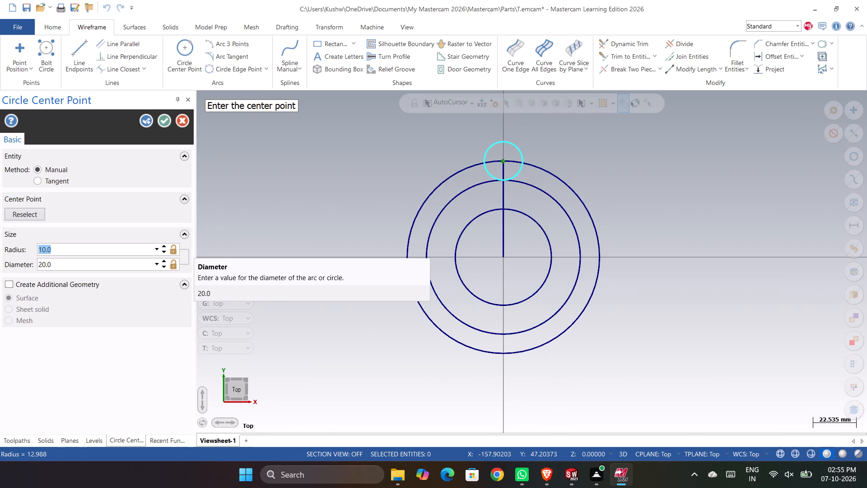
{"action": "type", "text": "22"}
{"action": "key", "text": "Return"}
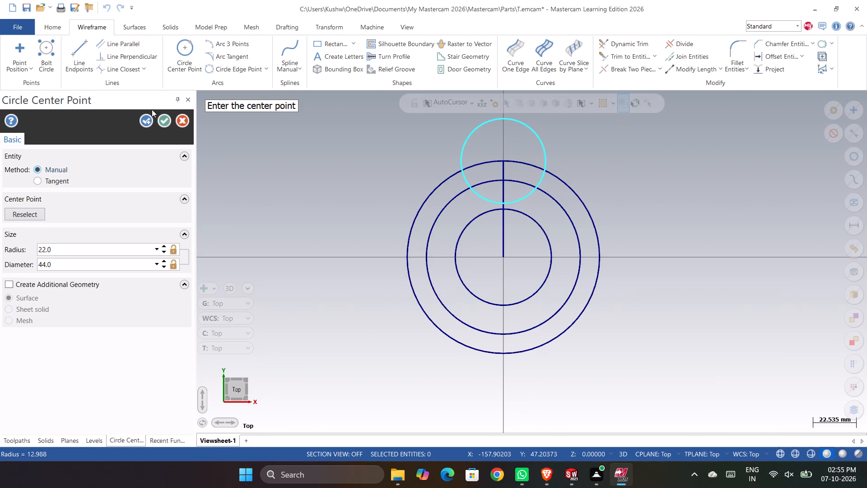
{"action": "left_click", "coordinate": [161, 119]}
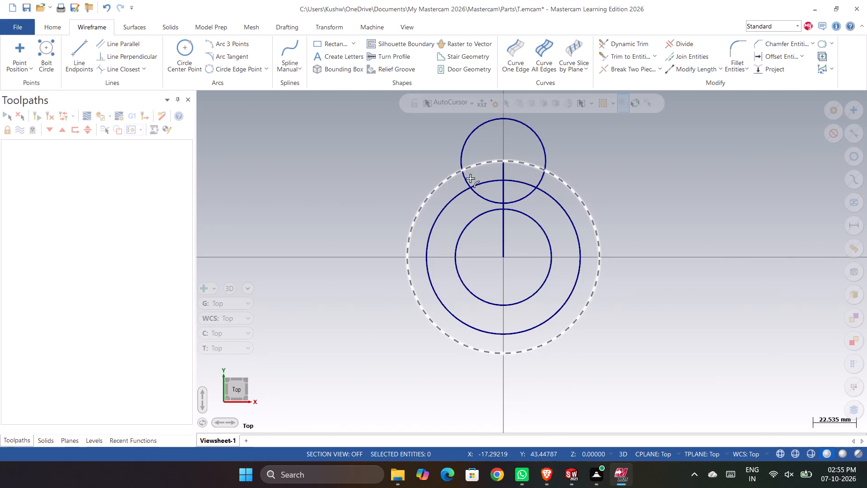
Draw a concentric circle of 10 mm radius at the upper end of the vertical helper line.
{"action": "left_click", "coordinate": [184, 47]}
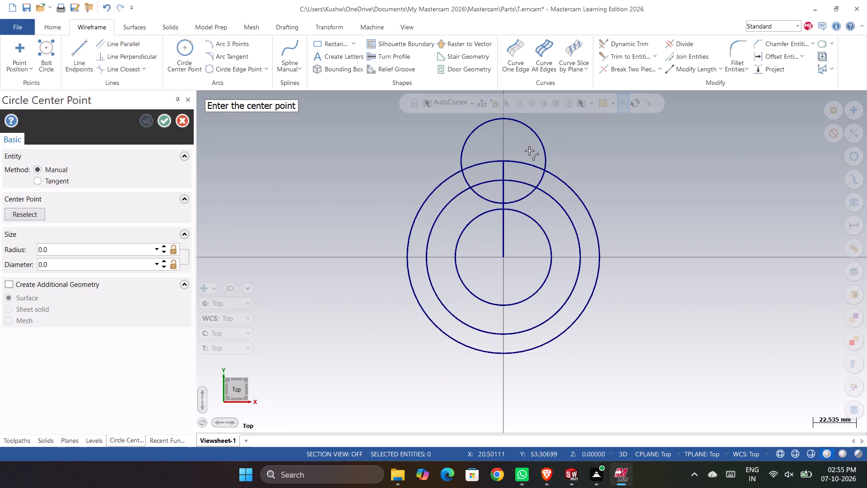
{"action": "left_click", "coordinate": [503, 160]}
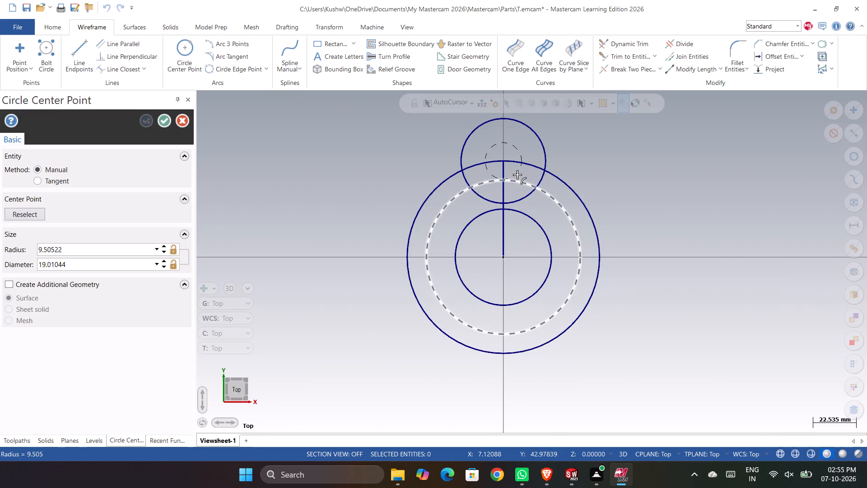
{"action": "left_click", "coordinate": [517, 174]}
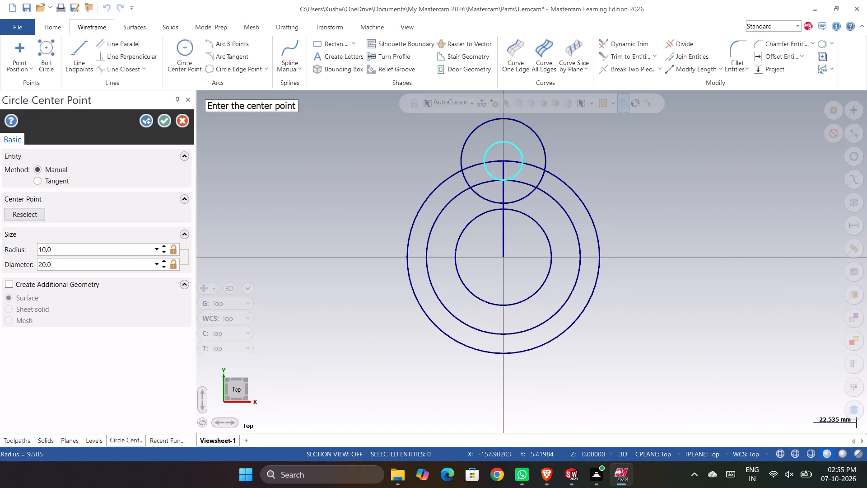
{"action": "left_click", "coordinate": [126, 249]}
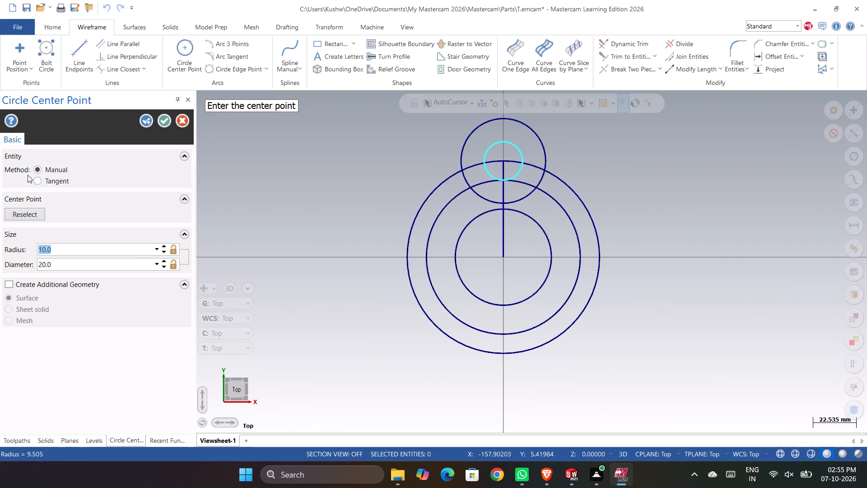
{"action": "left_click", "coordinate": [164, 120]}
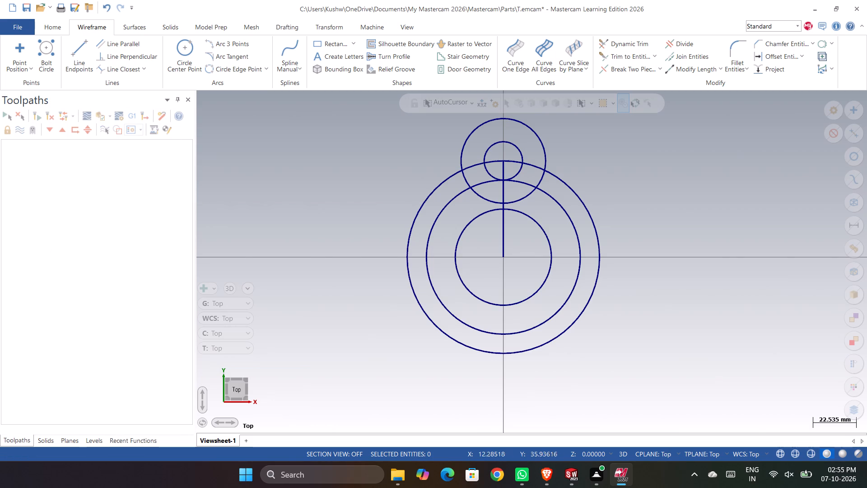
Delete the vertical helper line running from the origin to the outermost circle.
{"action": "left_click", "coordinate": [501, 192]}
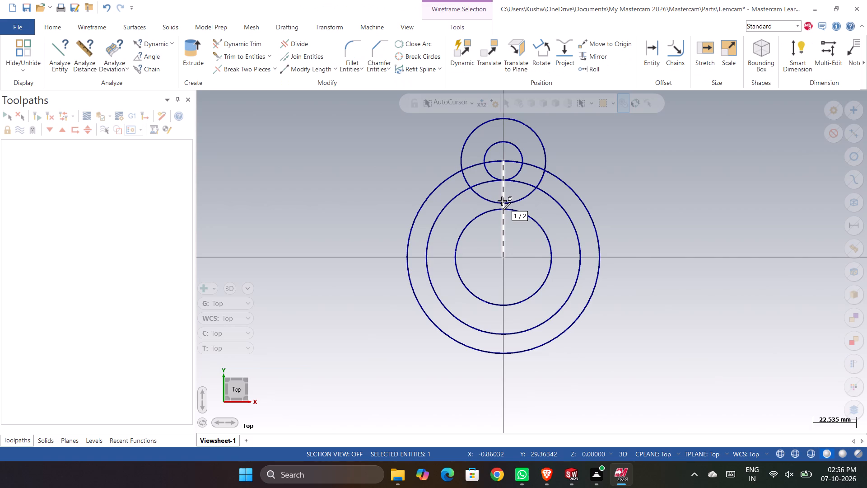
{"action": "key", "text": "Delete"}
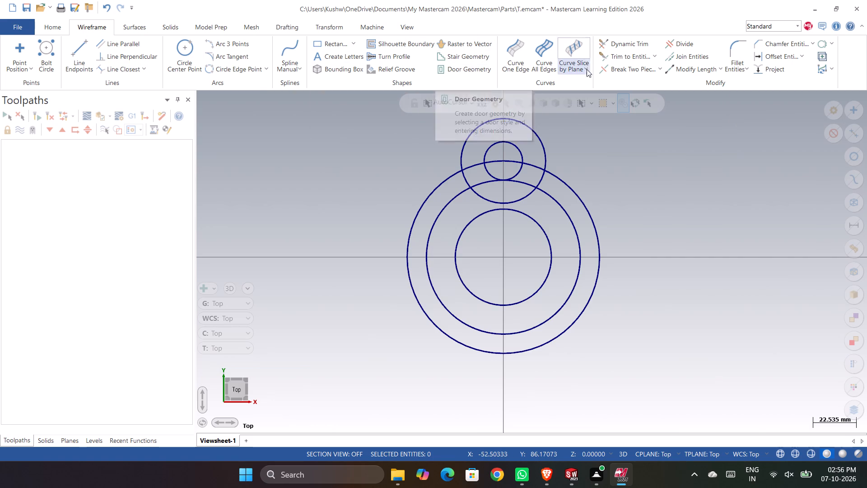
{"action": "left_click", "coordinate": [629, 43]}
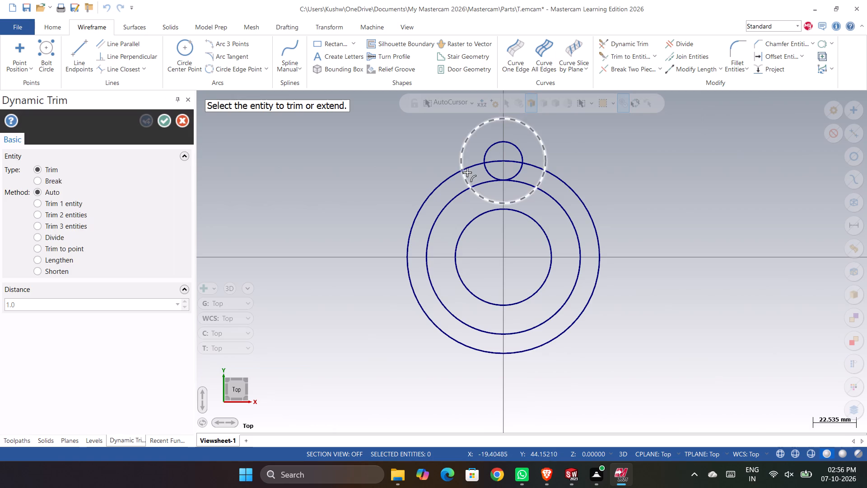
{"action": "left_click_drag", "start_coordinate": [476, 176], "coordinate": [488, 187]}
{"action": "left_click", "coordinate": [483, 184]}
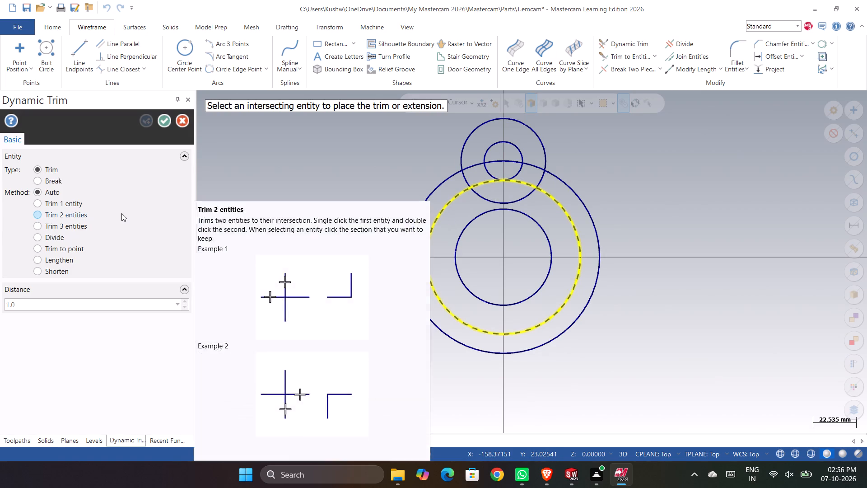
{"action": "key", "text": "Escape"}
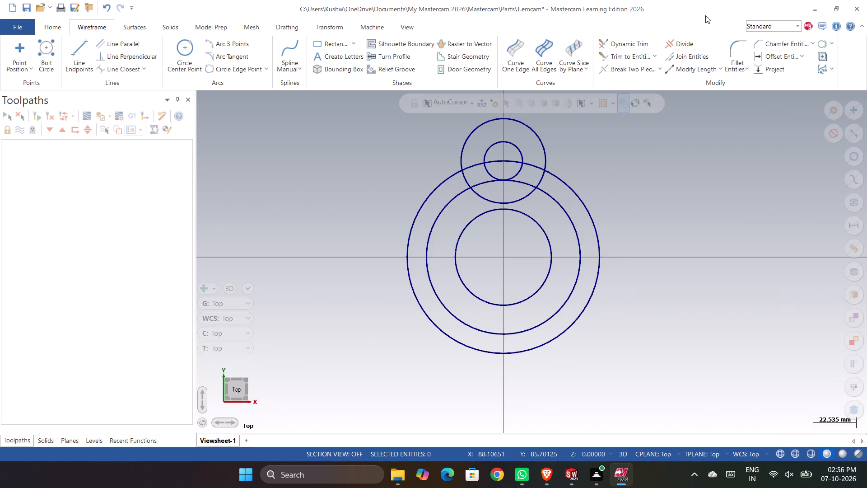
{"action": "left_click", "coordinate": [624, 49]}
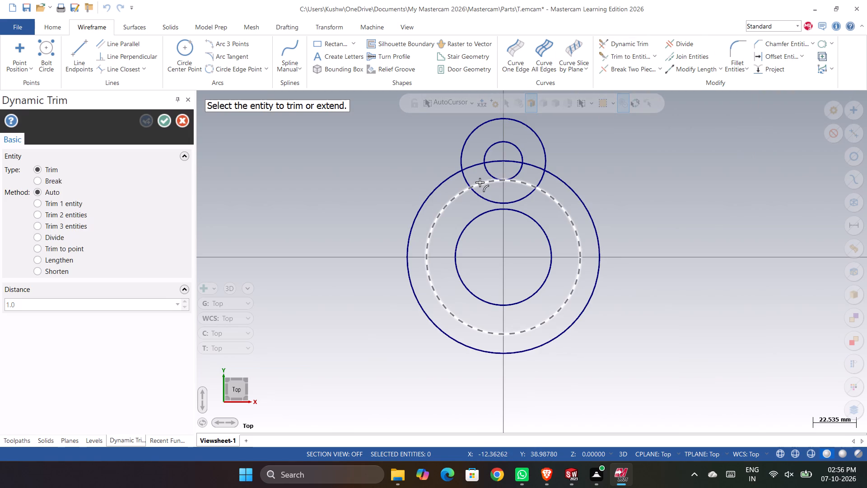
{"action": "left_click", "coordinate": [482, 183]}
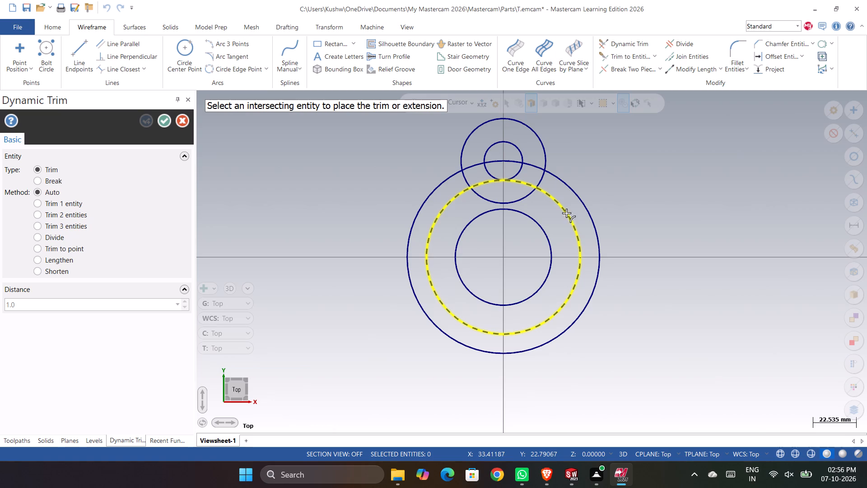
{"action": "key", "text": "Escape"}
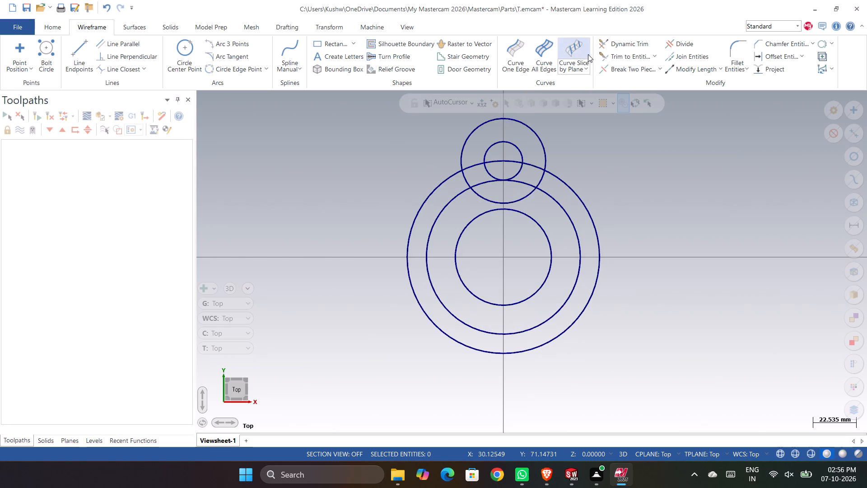
Trim away the part of the 22 mm lobe circle lying inside the middle concentric circle, using Dynamic Trim's Divide method.
{"action": "left_click", "coordinate": [630, 38]}
{"action": "left_click_drag", "start_coordinate": [536, 203], "coordinate": [502, 194]}
{"action": "left_click_drag", "start_coordinate": [521, 206], "coordinate": [506, 195]}
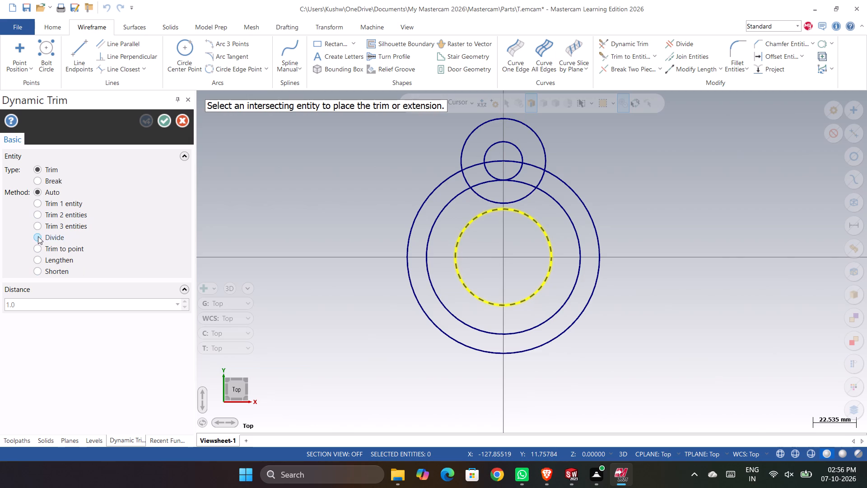
{"action": "left_click", "coordinate": [38, 236]}
{"action": "left_click", "coordinate": [486, 198]}
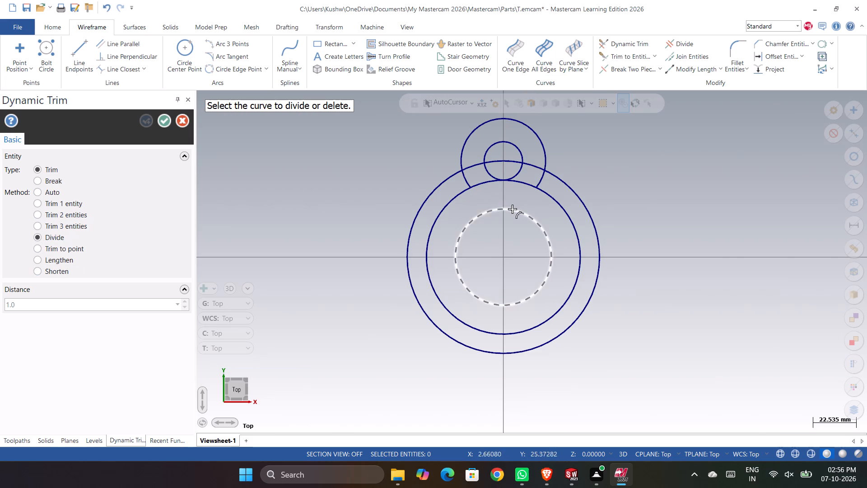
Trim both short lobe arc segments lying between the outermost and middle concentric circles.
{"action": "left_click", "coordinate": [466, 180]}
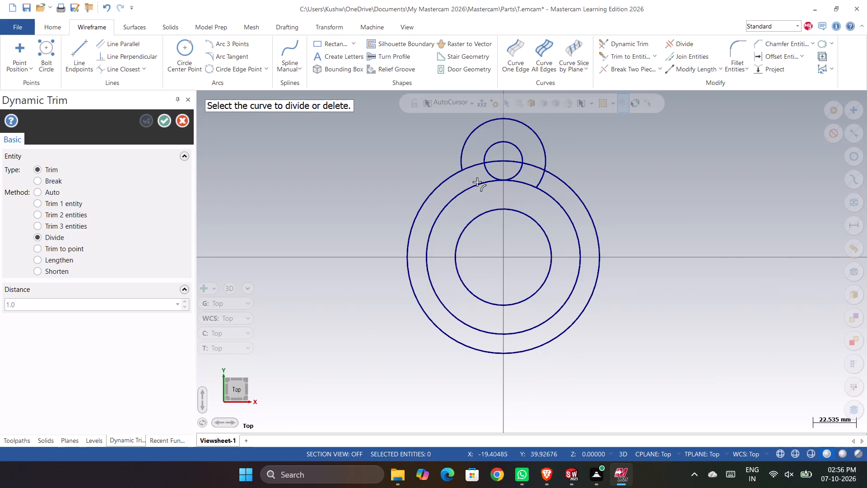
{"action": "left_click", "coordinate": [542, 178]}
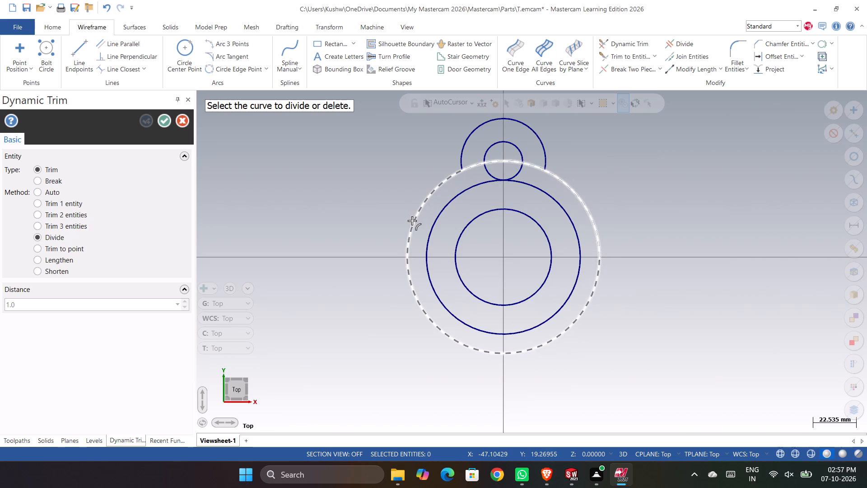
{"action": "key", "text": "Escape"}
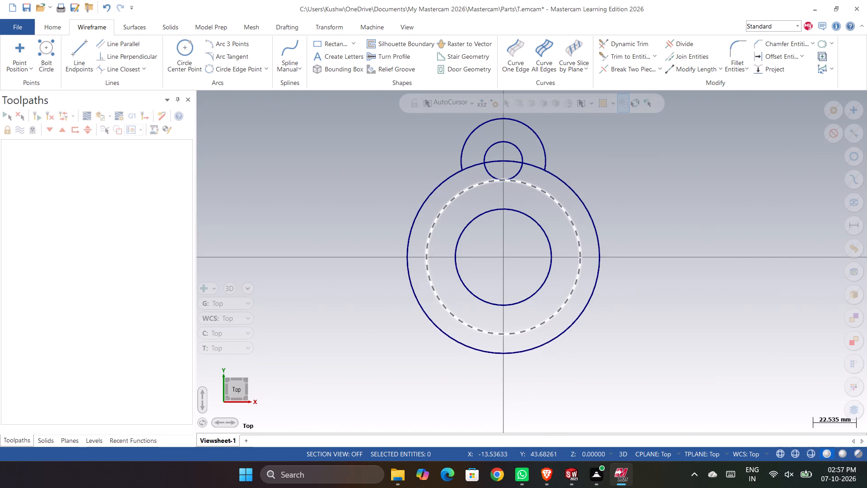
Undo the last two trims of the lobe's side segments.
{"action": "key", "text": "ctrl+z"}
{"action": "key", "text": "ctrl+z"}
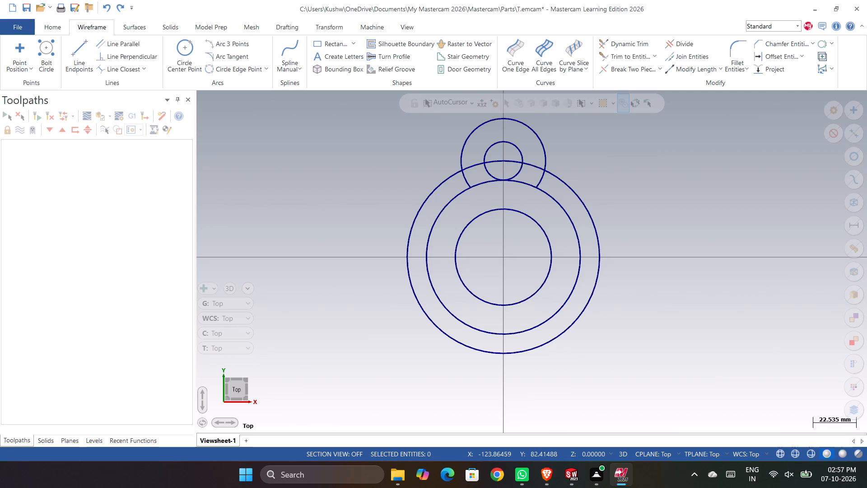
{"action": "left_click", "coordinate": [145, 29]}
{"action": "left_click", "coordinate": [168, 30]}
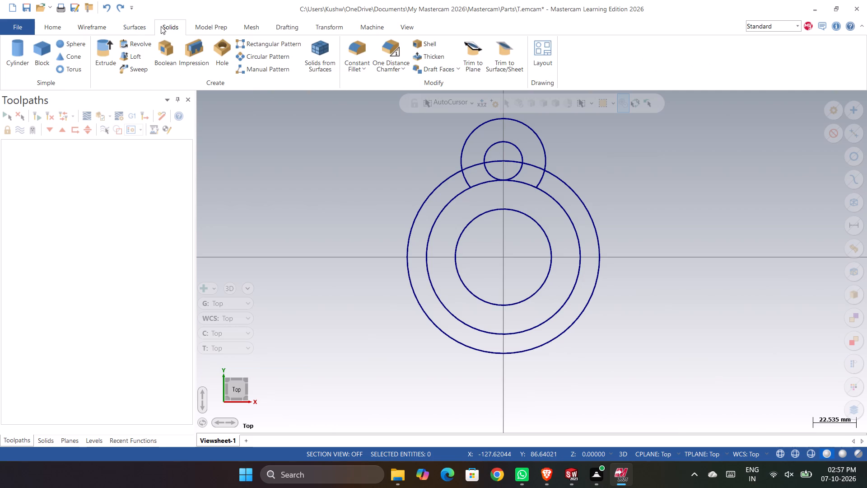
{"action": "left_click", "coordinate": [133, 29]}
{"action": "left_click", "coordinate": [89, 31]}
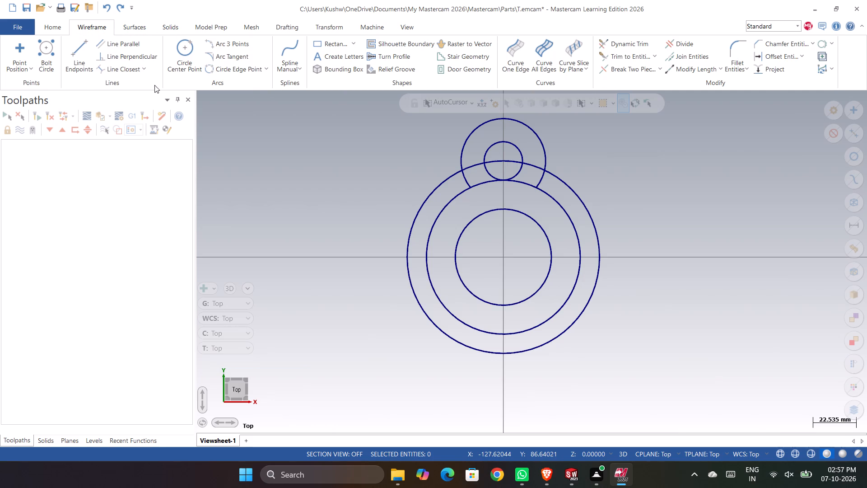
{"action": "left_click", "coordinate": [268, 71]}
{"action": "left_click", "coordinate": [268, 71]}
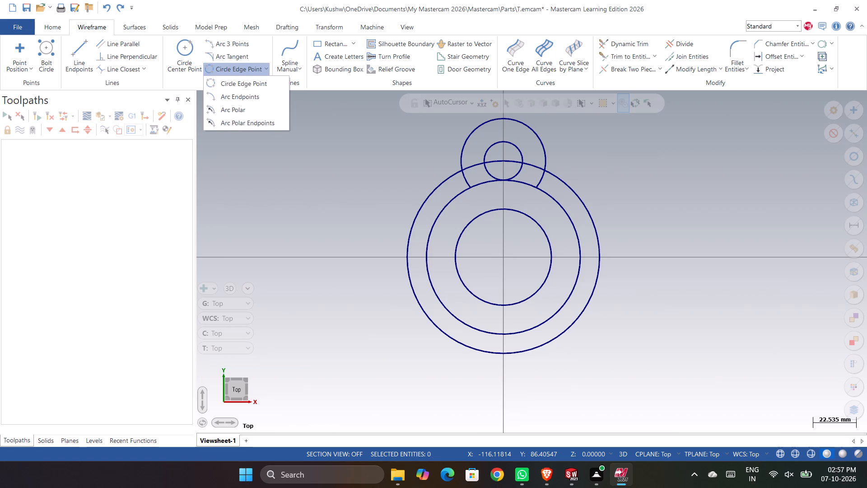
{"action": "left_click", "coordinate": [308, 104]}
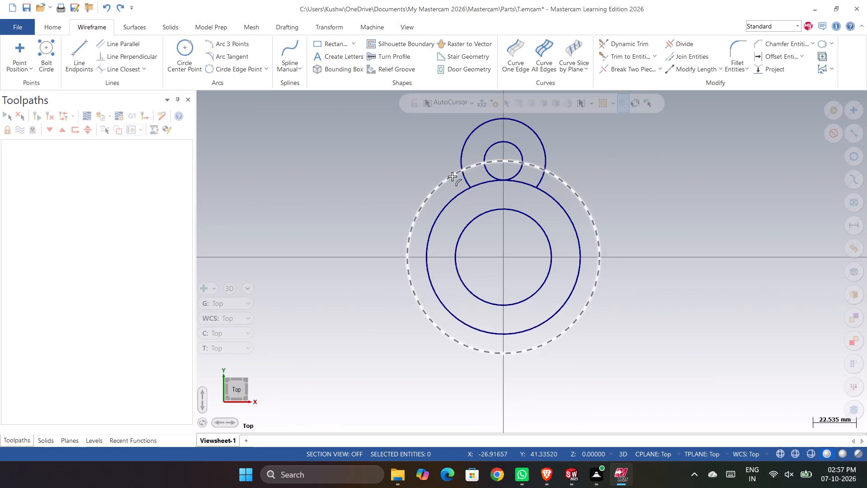
Trim away the portion of the middle concentric circle that lies inside the lobe, using Dynamic Trim with Divide.
{"action": "left_click", "coordinate": [611, 42]}
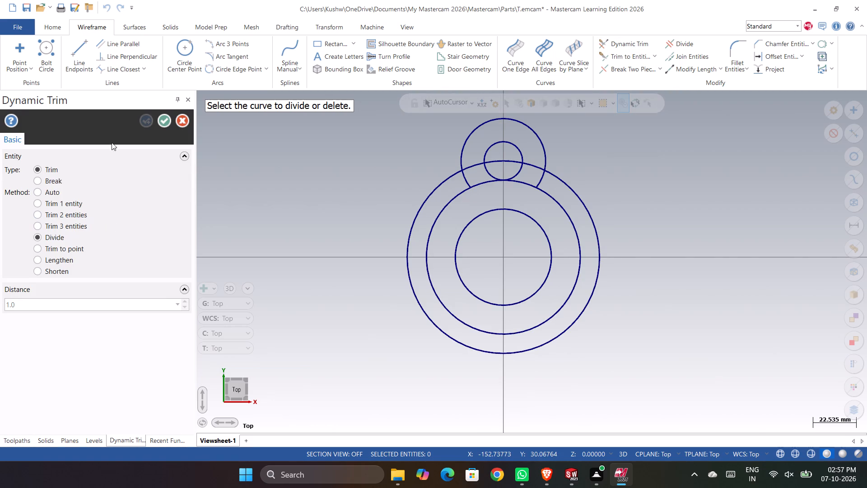
{"action": "left_click", "coordinate": [485, 185]}
{"action": "left_click", "coordinate": [522, 183]}
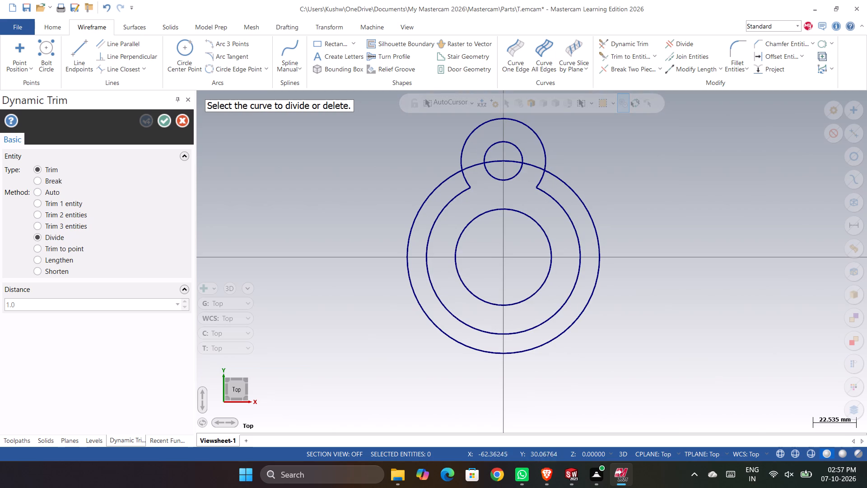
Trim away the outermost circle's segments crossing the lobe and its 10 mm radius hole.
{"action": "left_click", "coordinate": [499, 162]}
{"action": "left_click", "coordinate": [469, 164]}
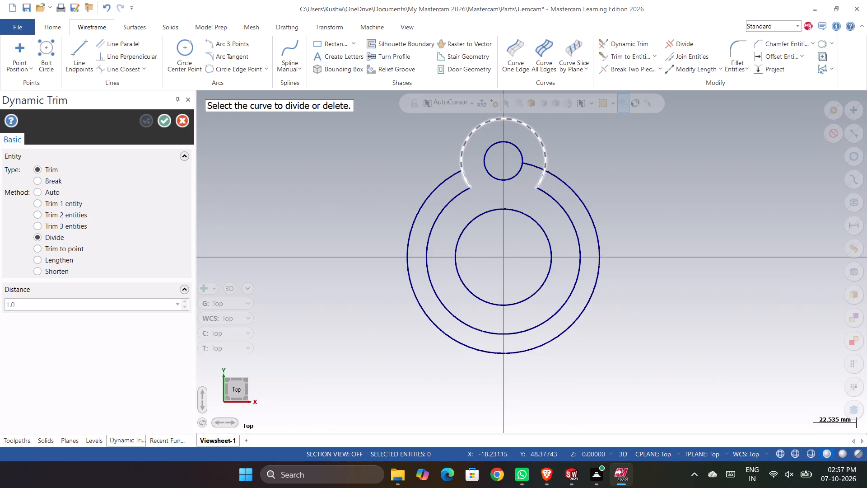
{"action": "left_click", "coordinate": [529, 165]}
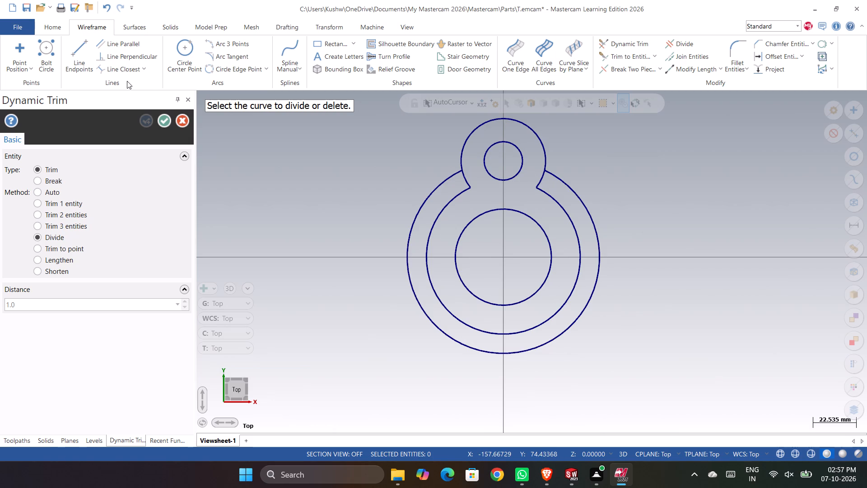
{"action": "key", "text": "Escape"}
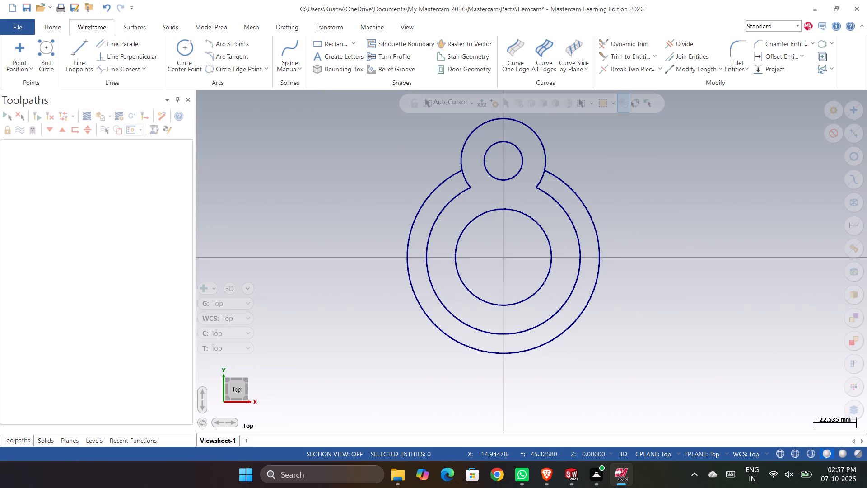
Delete the remaining arc of the outermost circle.
{"action": "left_click", "coordinate": [440, 184]}
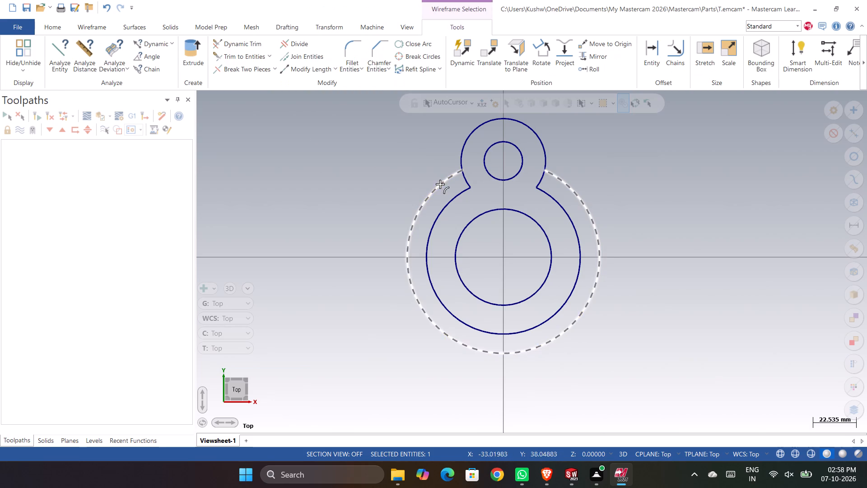
{"action": "key", "text": "Delete"}
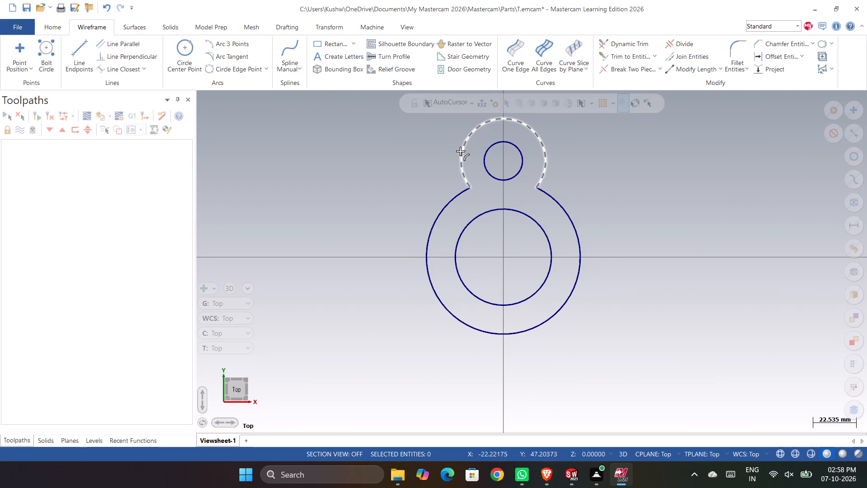
Fillet both junctions between the lobe arc and the large outer arc with a 12 mm radius, trimming the entities.
{"action": "left_click", "coordinate": [735, 47]}
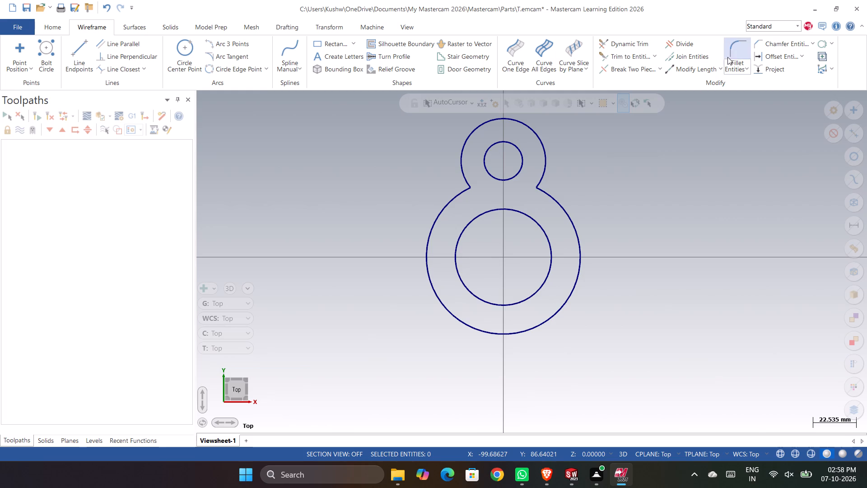
{"action": "left_click", "coordinate": [464, 180]}
{"action": "left_click", "coordinate": [459, 194]}
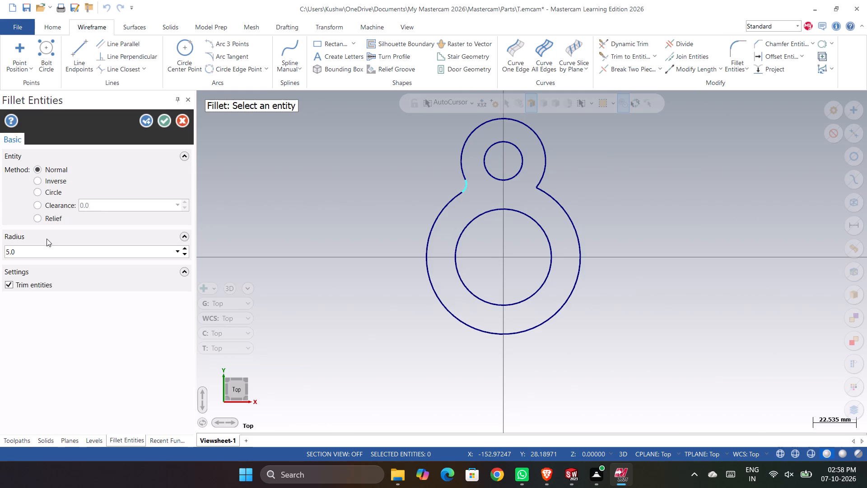
{"action": "left_click", "coordinate": [43, 252]}
{"action": "type", "text": "12"}
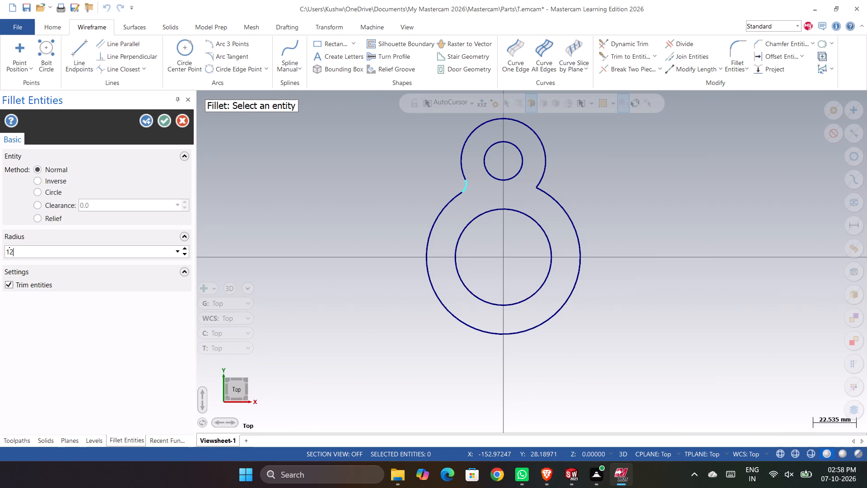
{"action": "key", "text": "Return"}
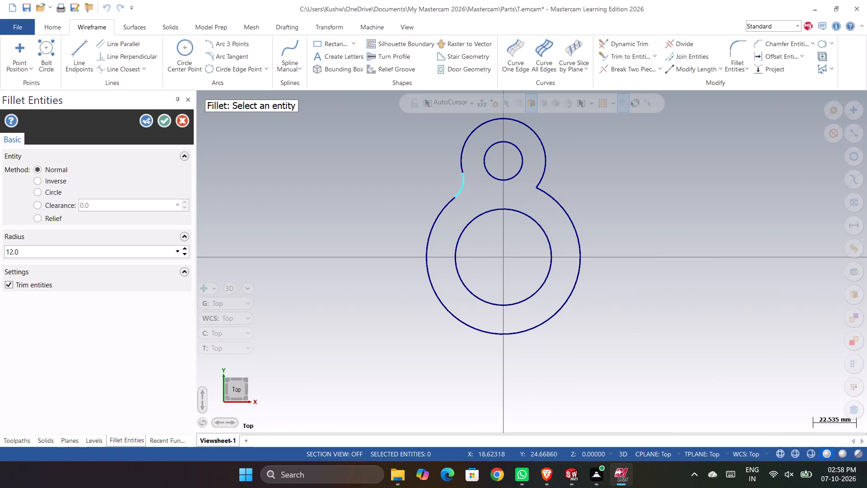
{"action": "left_click", "coordinate": [541, 185]}
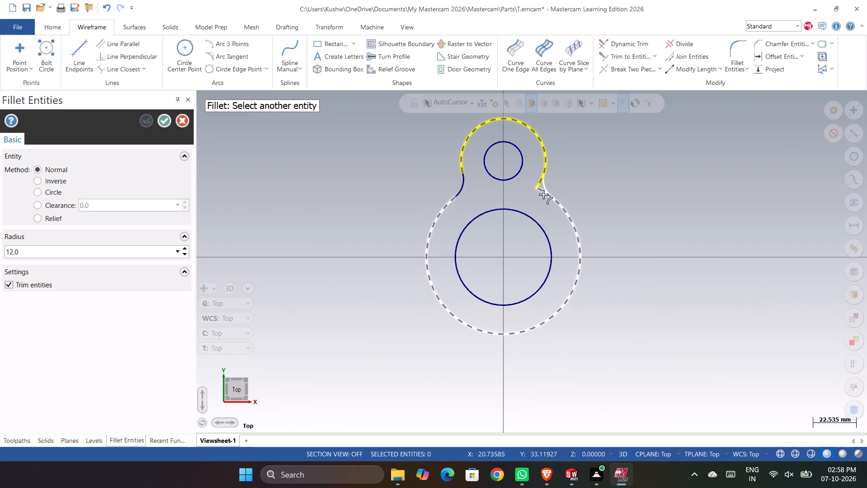
{"action": "left_click", "coordinate": [543, 194]}
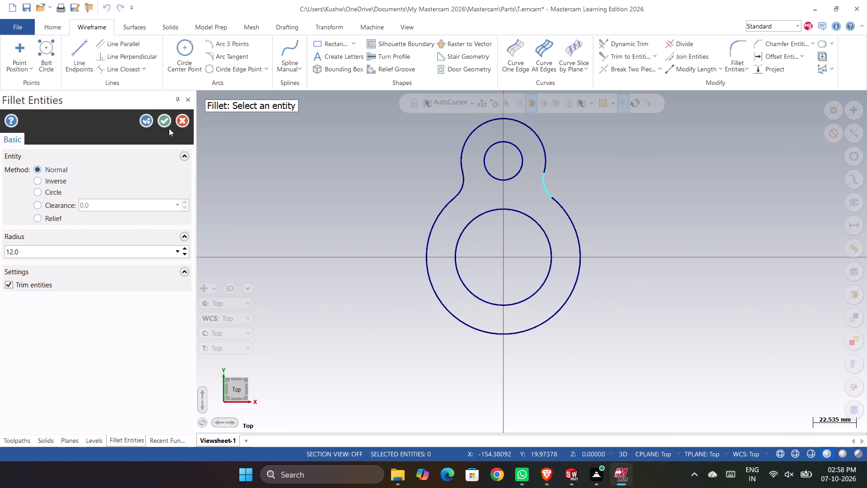
{"action": "left_click", "coordinate": [166, 123]}
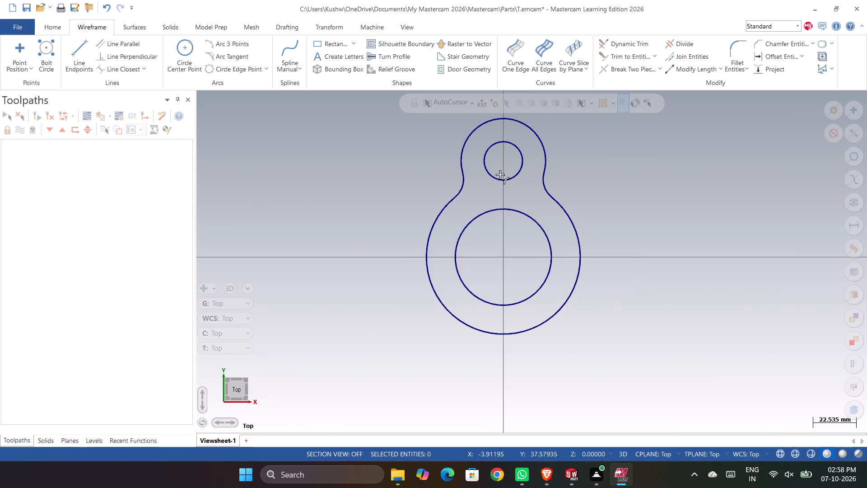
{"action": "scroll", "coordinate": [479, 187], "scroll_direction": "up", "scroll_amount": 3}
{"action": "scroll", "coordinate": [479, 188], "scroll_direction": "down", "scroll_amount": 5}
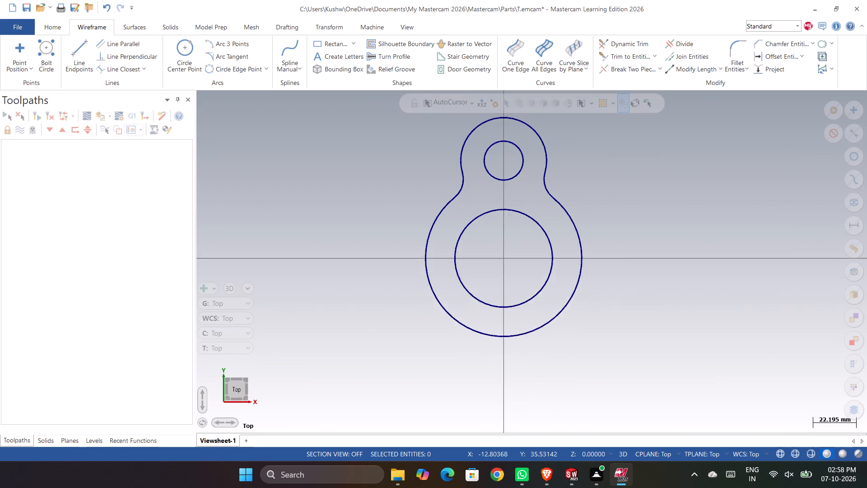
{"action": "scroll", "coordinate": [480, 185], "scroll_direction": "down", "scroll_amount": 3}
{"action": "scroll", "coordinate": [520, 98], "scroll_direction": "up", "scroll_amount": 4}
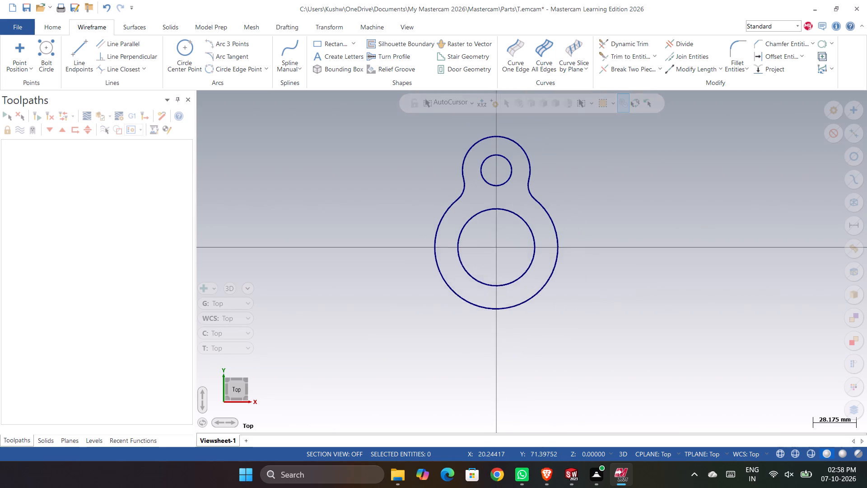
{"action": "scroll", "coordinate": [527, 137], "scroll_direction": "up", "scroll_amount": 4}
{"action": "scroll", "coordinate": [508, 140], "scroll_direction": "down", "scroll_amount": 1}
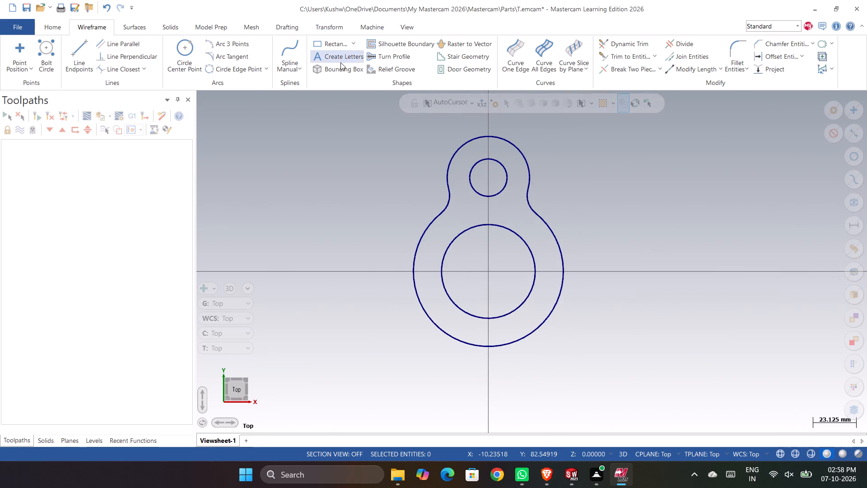
Rotate-copy the upper lobe arc, its hole and both 12 mm fillets about the origin, with 3 instances over a 360° total sweep.
{"action": "left_click", "coordinate": [340, 27]}
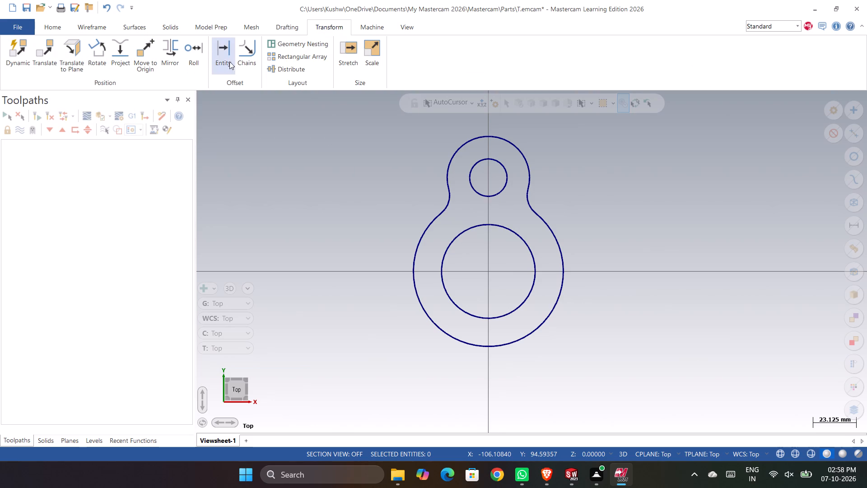
{"action": "left_click", "coordinate": [96, 64]}
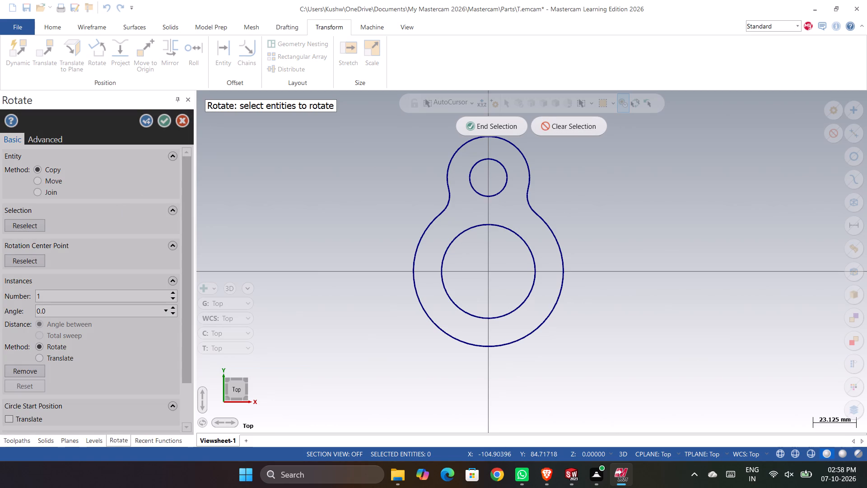
{"action": "left_click", "coordinate": [485, 162]}
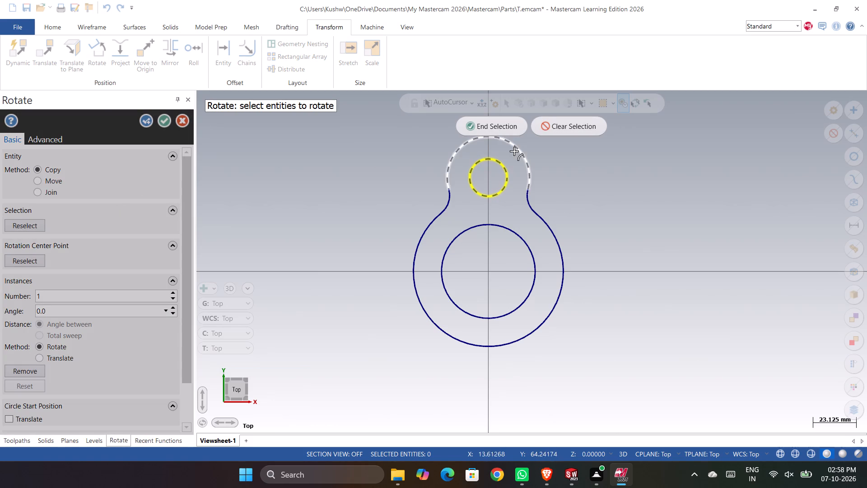
{"action": "left_click", "coordinate": [515, 150]}
{"action": "left_click", "coordinate": [528, 195]}
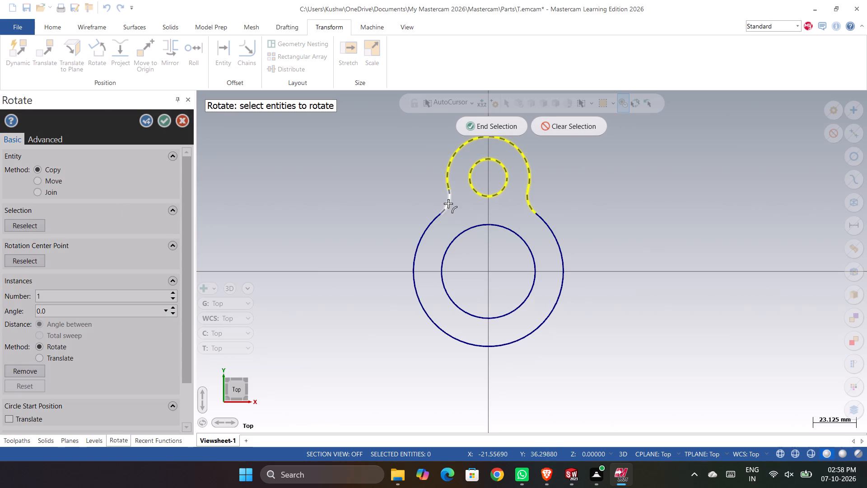
{"action": "left_click", "coordinate": [448, 203]}
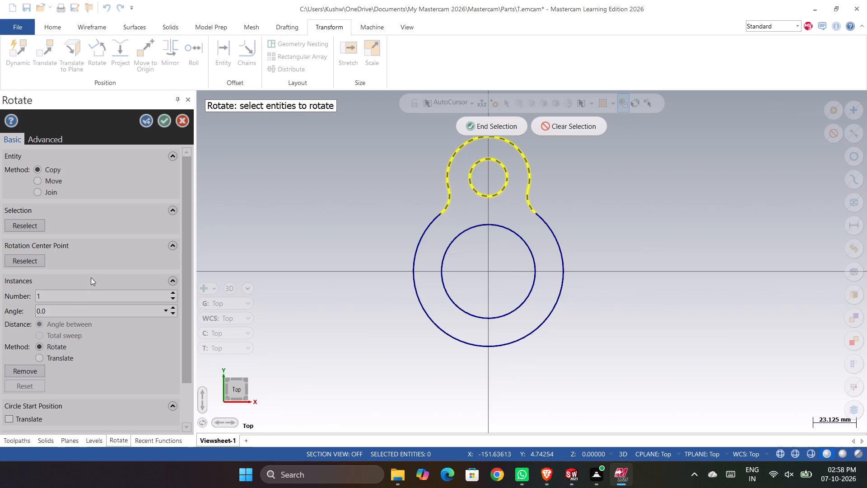
{"action": "left_click", "coordinate": [472, 124]}
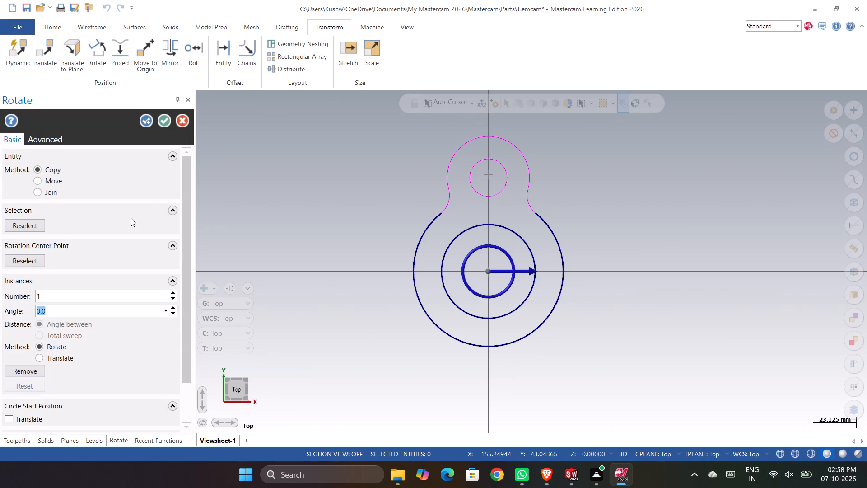
{"action": "left_click", "coordinate": [84, 296]}
{"action": "key", "text": "3"}
{"action": "key", "text": "Return"}
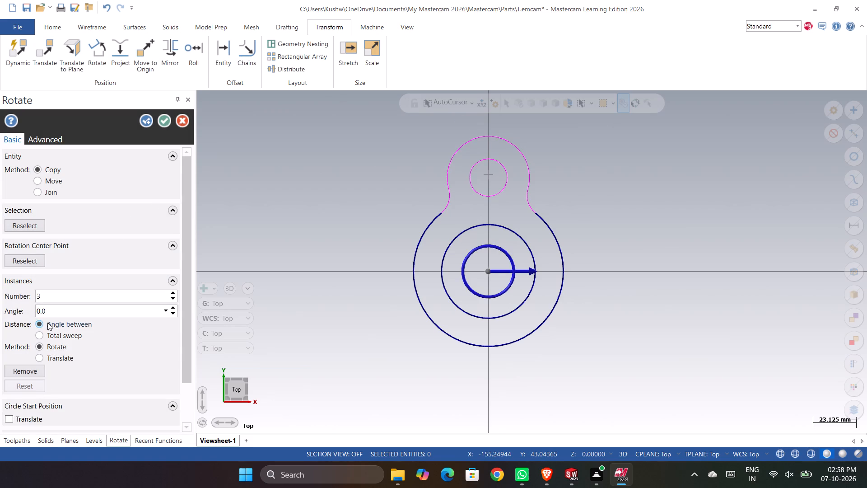
{"action": "left_click_drag", "start_coordinate": [53, 312], "coordinate": [0, 312]}
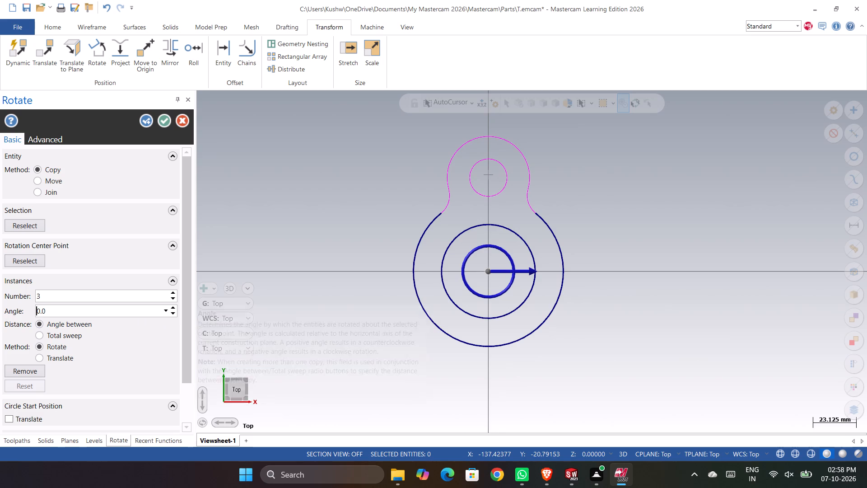
{"action": "left_click", "coordinate": [137, 311]}
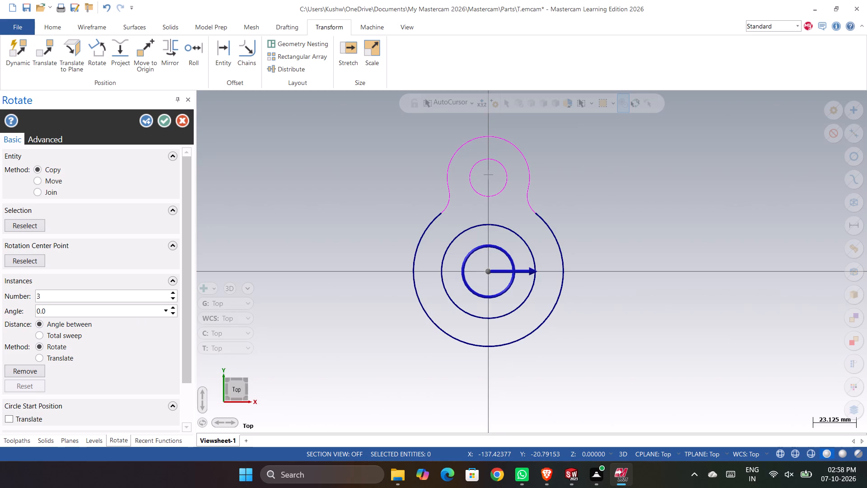
{"action": "key", "text": "BackSpace"}
{"action": "key", "text": "BackSpace"}
{"action": "key", "text": "BackSpace"}
{"action": "key", "text": "BackSpace"}
{"action": "type", "text": "360"}
{"action": "key", "text": "Return"}
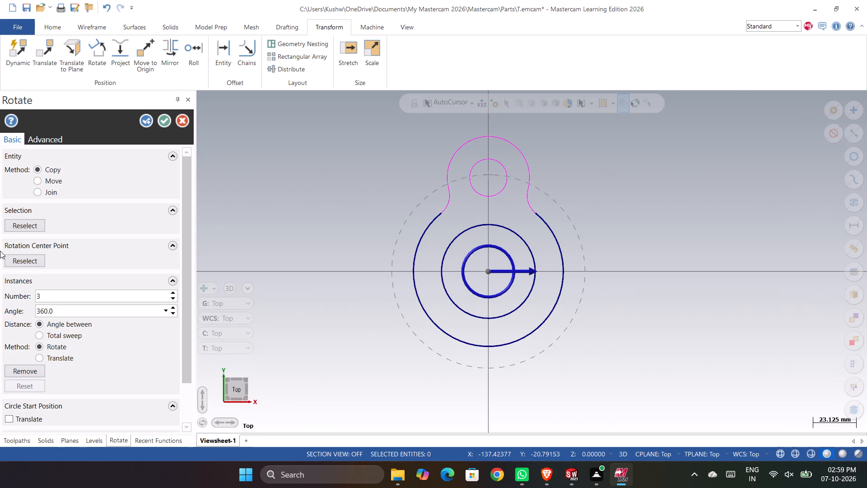
{"action": "left_click", "coordinate": [49, 334]}
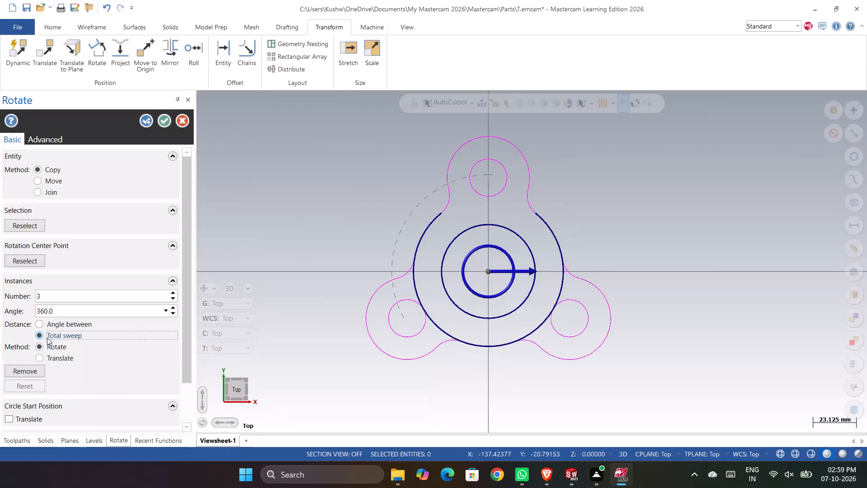
{"action": "left_click", "coordinate": [162, 123]}
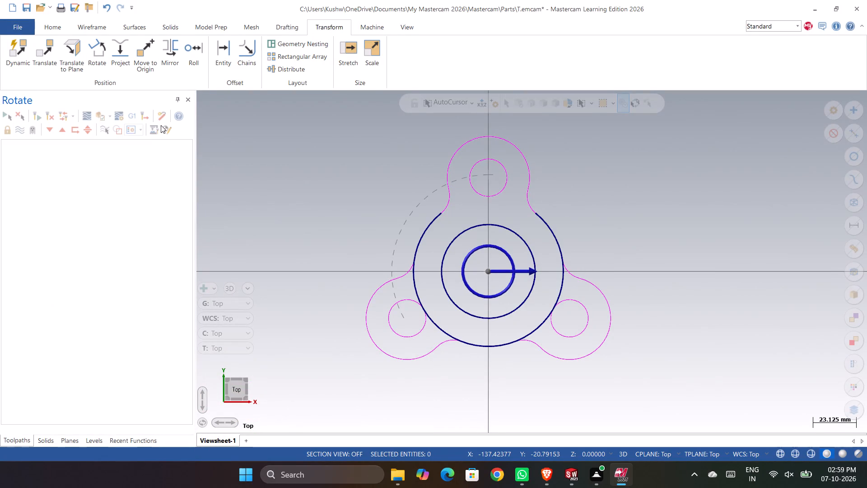
{"action": "left_click", "coordinate": [372, 217]}
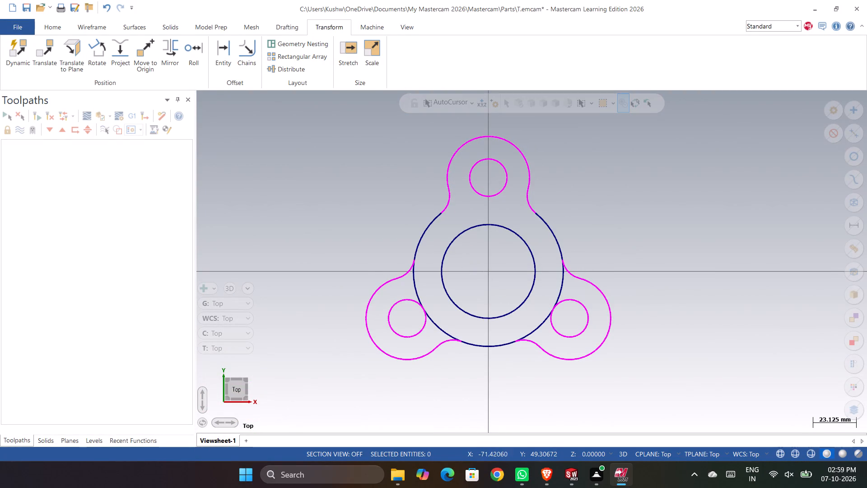
Clear the group and result colors from the rotated geometry.
{"action": "right_click", "coordinate": [335, 179]}
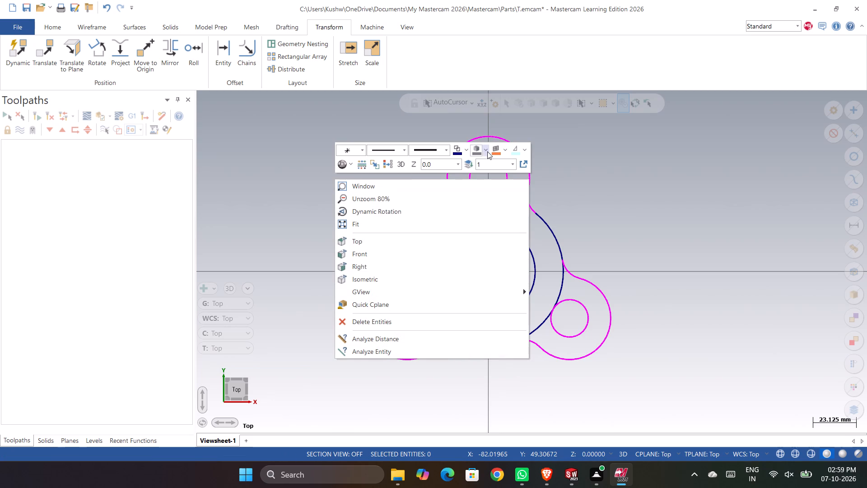
{"action": "left_click", "coordinate": [391, 169]}
{"action": "right_click", "coordinate": [387, 196]}
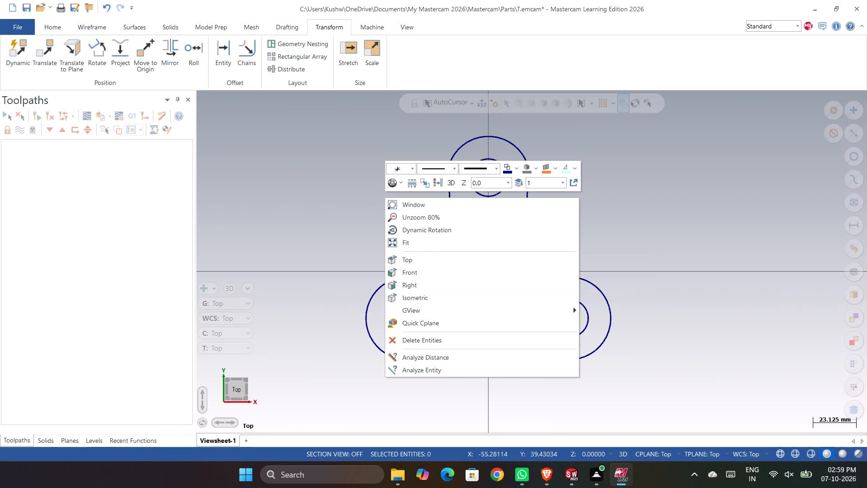
{"action": "left_click", "coordinate": [315, 222]}
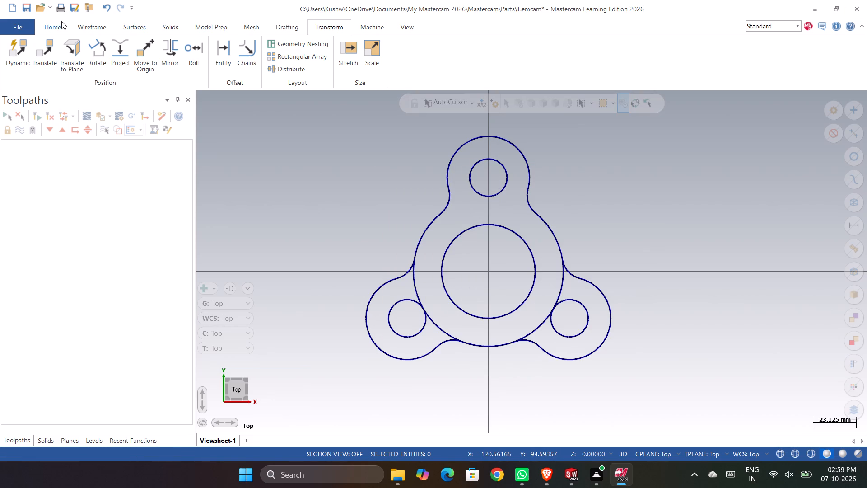
Trim away the large circle's segments that cross the two lower lobes, using Dynamic Trim with the Divide method.
{"action": "left_click", "coordinate": [54, 26]}
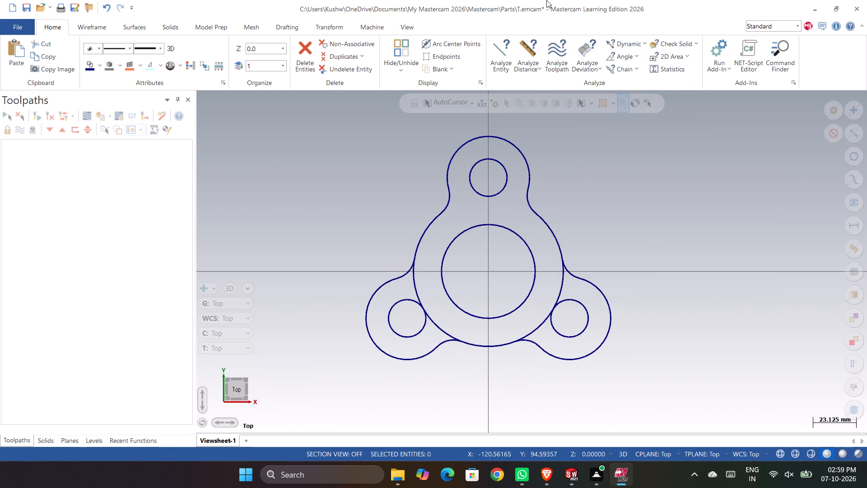
{"action": "left_click", "coordinate": [83, 21]}
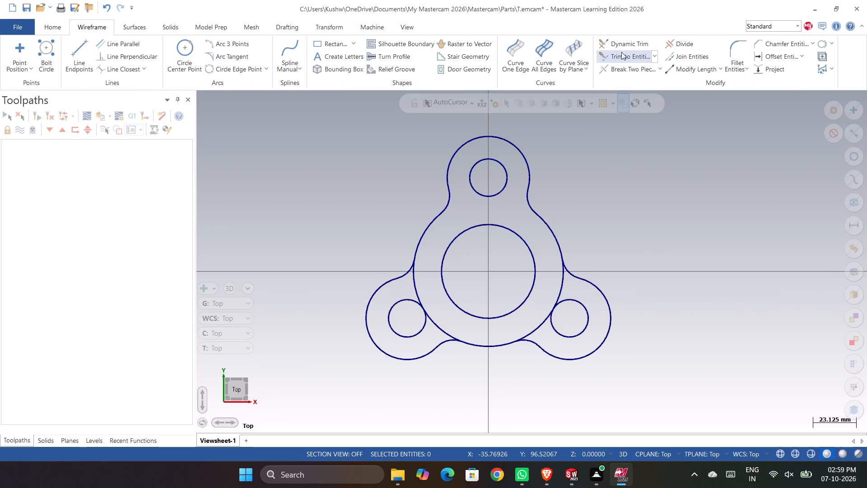
{"action": "left_click", "coordinate": [617, 46]}
{"action": "left_click_drag", "start_coordinate": [398, 287], "coordinate": [417, 284]}
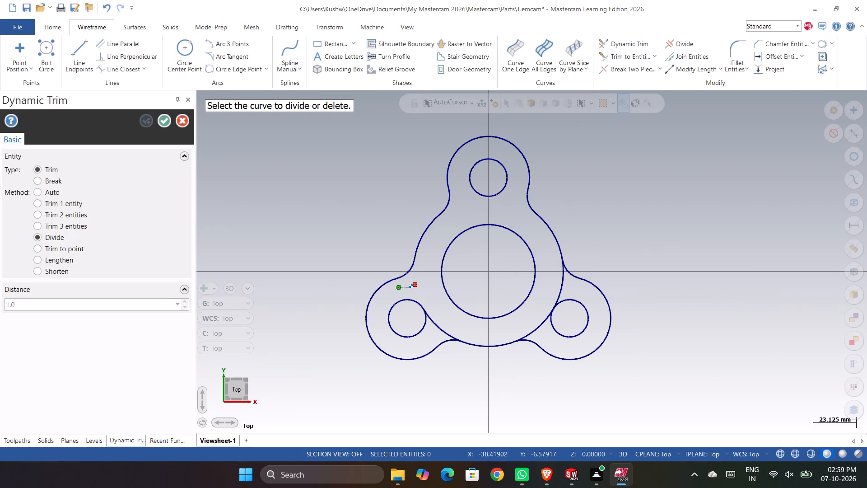
{"action": "left_click_drag", "start_coordinate": [417, 284], "coordinate": [424, 282]}
{"action": "left_click_drag", "start_coordinate": [447, 311], "coordinate": [434, 335]}
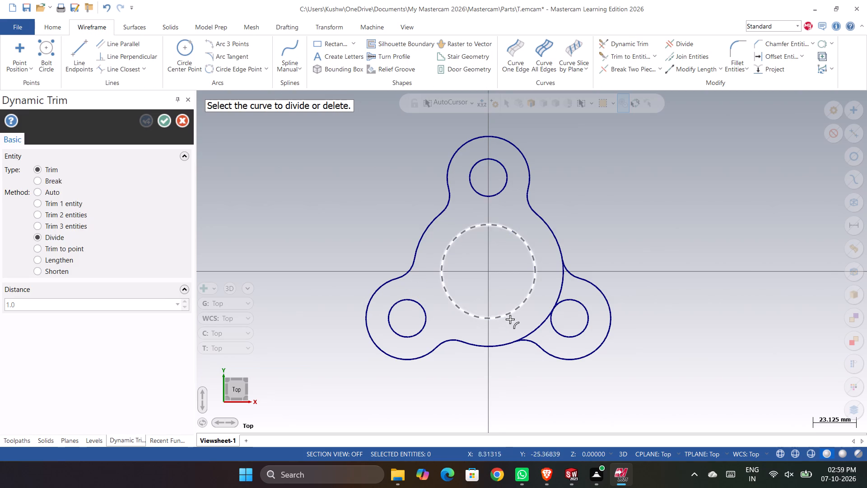
{"action": "left_click_drag", "start_coordinate": [529, 324], "coordinate": [546, 338]}
{"action": "left_click_drag", "start_coordinate": [556, 286], "coordinate": [577, 286]}
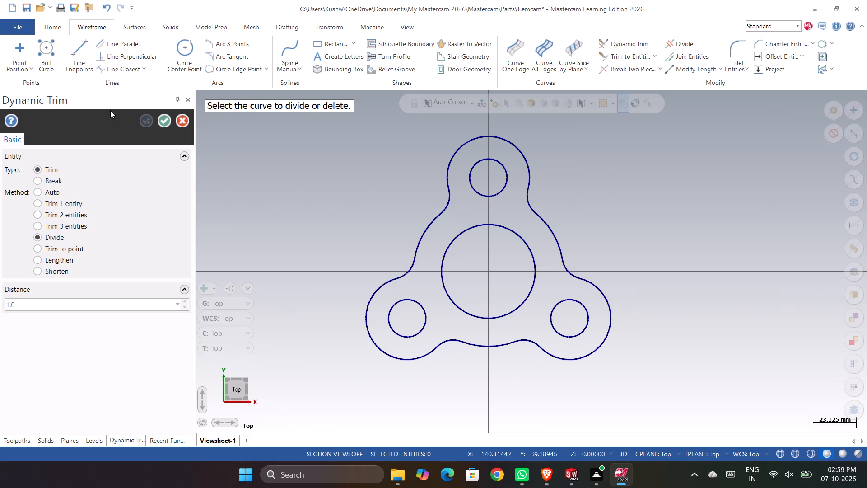
{"action": "left_click", "coordinate": [167, 120]}
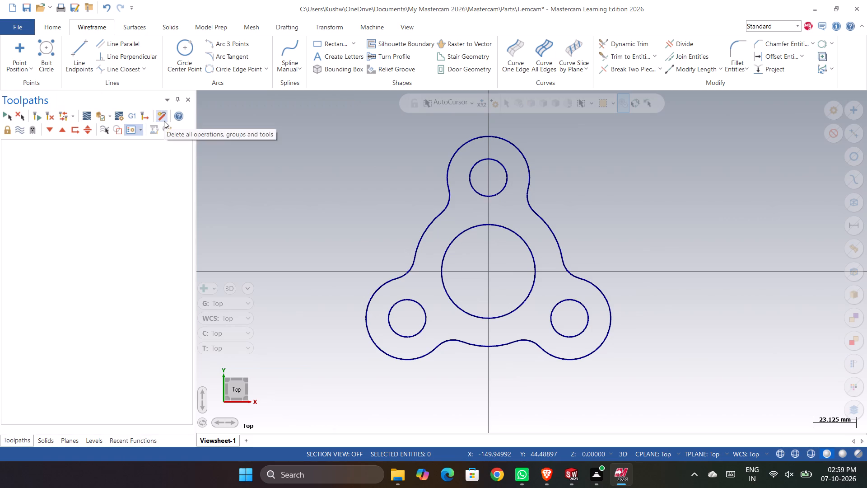
Switch to the open SOLIDWORKS 2021 window.
{"action": "left_click", "coordinate": [578, 485]}
{"action": "left_click", "coordinate": [580, 481]}
{"action": "left_click", "coordinate": [648, 426]}
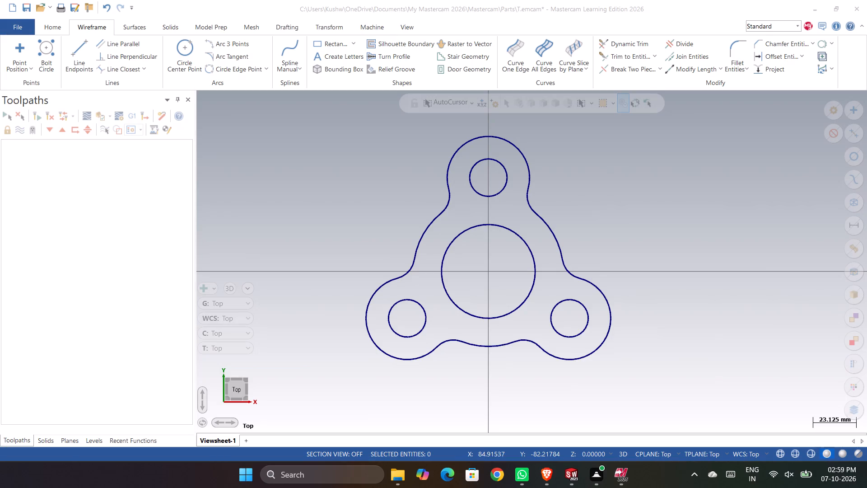
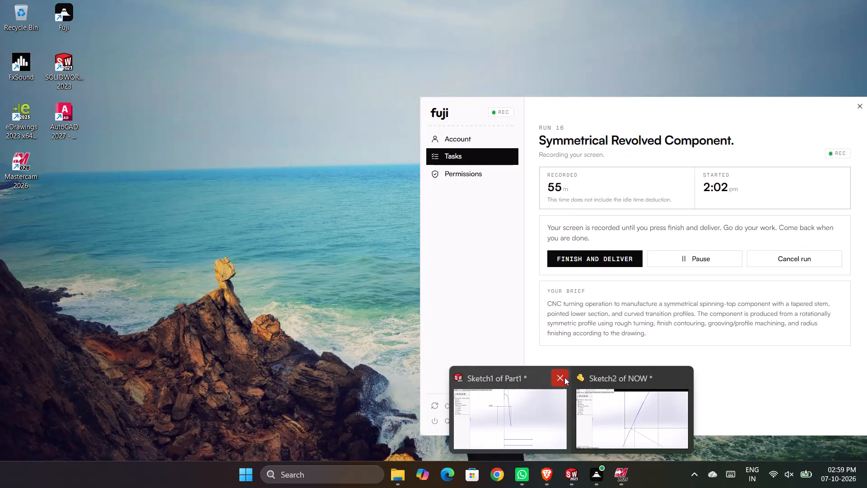
Close the SOLIDWORKS window showing Sketch1 of Part1, leaving the Sketch2 of NOW window open.
{"action": "triple_click", "coordinate": [562, 379]}
{"action": "triple_click", "coordinate": [561, 379]}
{"action": "triple_click", "coordinate": [561, 379]}
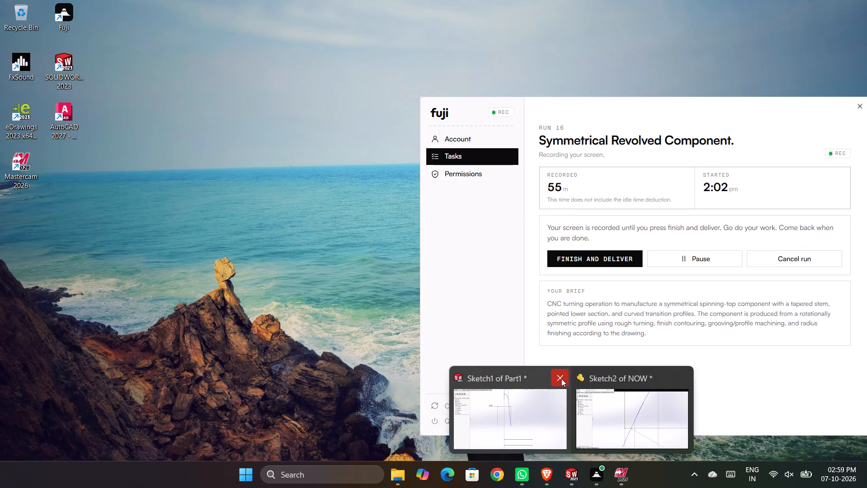
{"action": "double_click", "coordinate": [561, 379]}
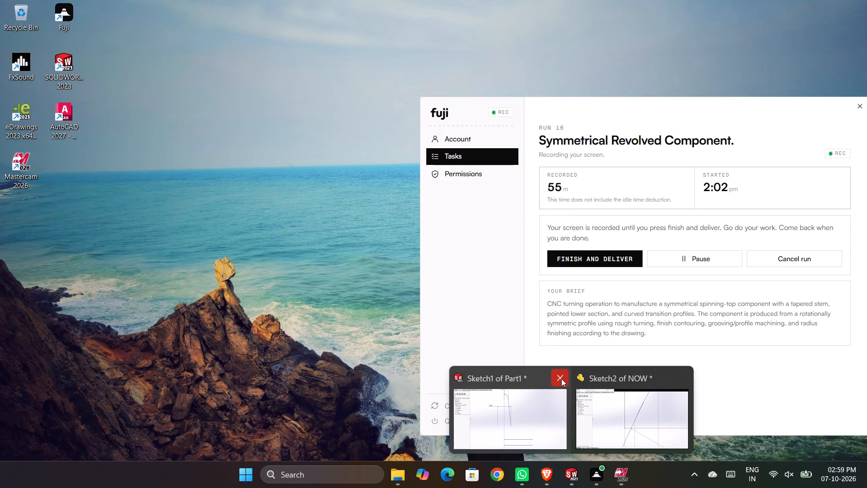
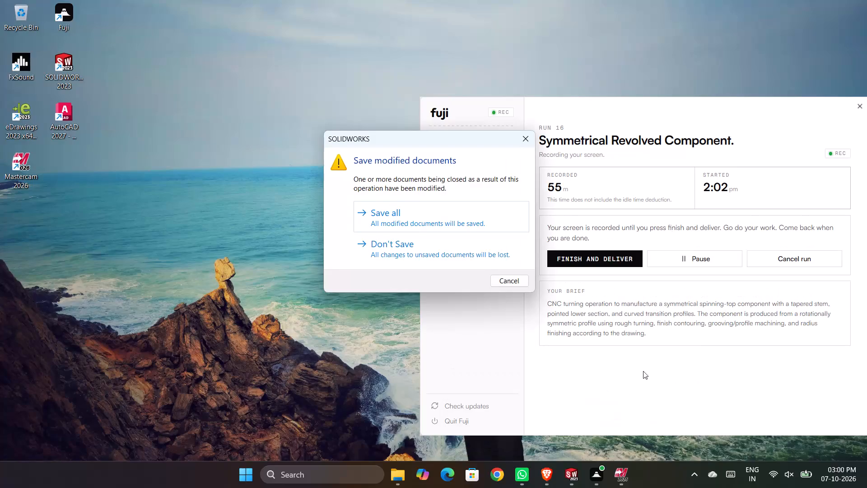
Save all modified documents in the SOLIDWORKS session being closed.
{"action": "left_click", "coordinate": [455, 220]}
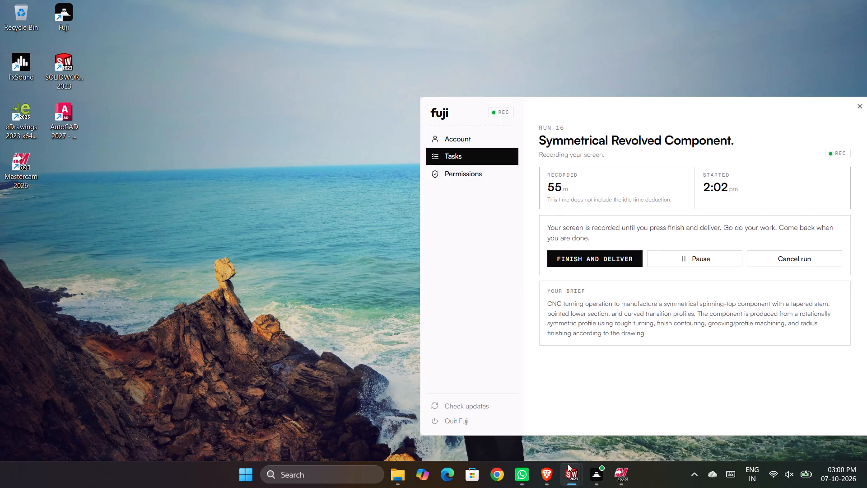
Close the remaining SOLIDWORKS window showing Sketch1 of Part1, discarding its unsaved changes.
{"action": "right_click", "coordinate": [565, 483]}
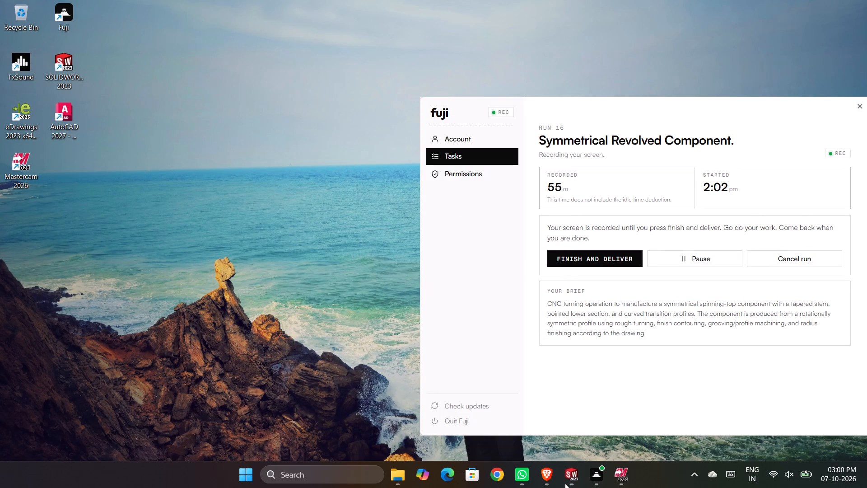
{"action": "right_click", "coordinate": [568, 479]}
{"action": "left_click", "coordinate": [567, 442]}
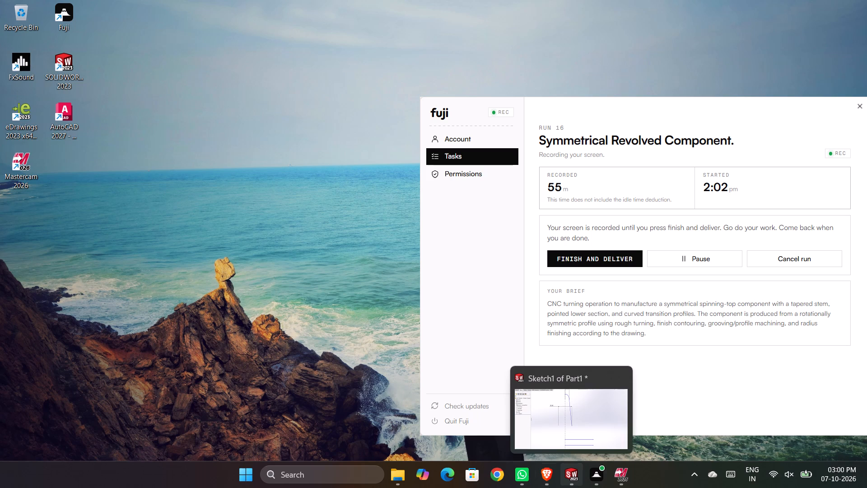
{"action": "right_click", "coordinate": [571, 479]}
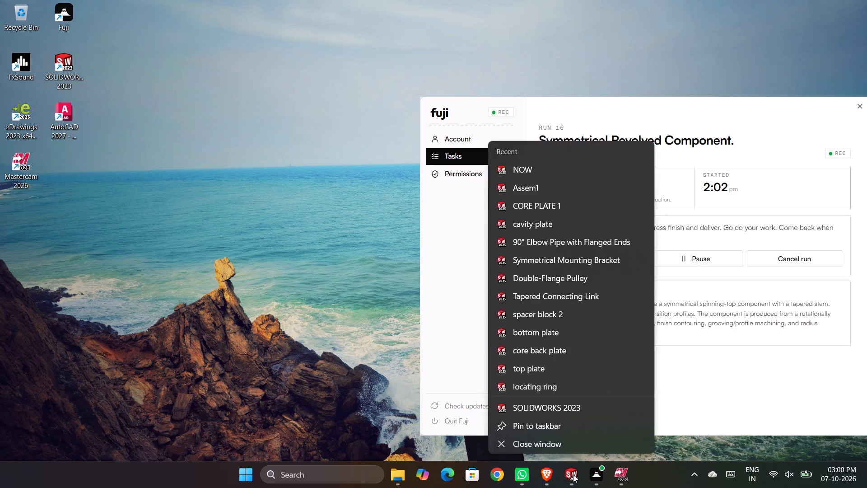
{"action": "right_click", "coordinate": [573, 474]}
{"action": "left_click", "coordinate": [557, 445]}
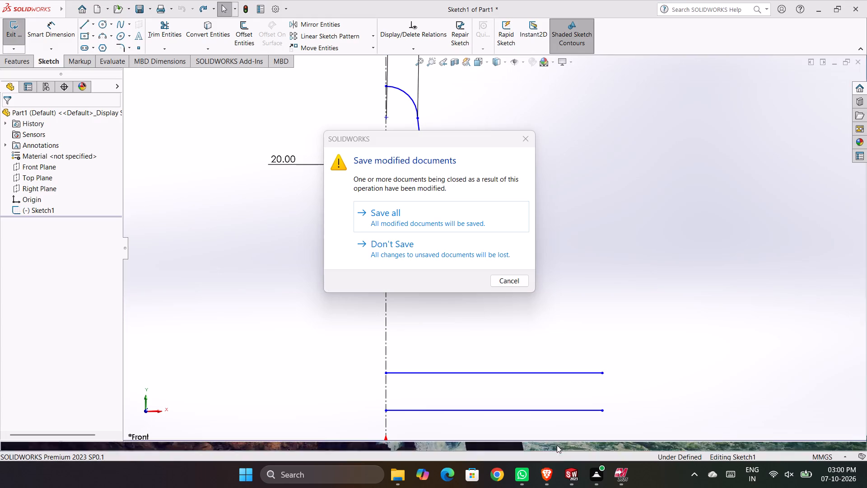
{"action": "left_click", "coordinate": [452, 242]}
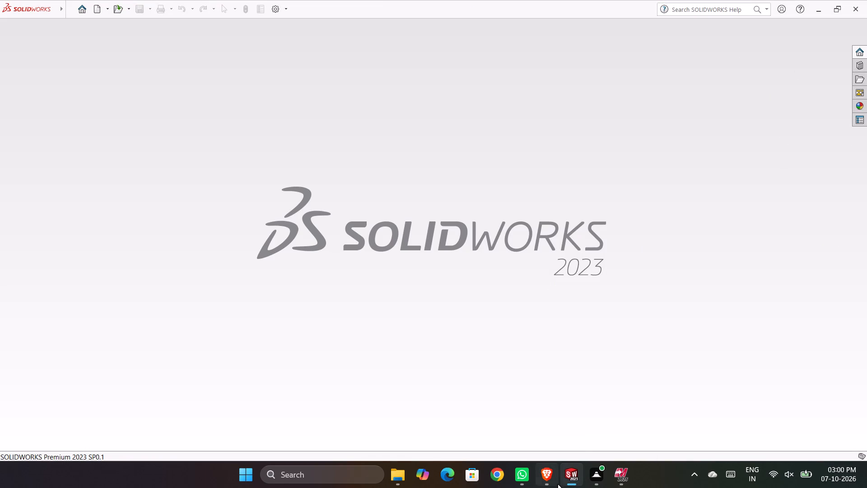
Create a new part document in SOLIDWORKS.
{"action": "left_click", "coordinate": [82, 6]}
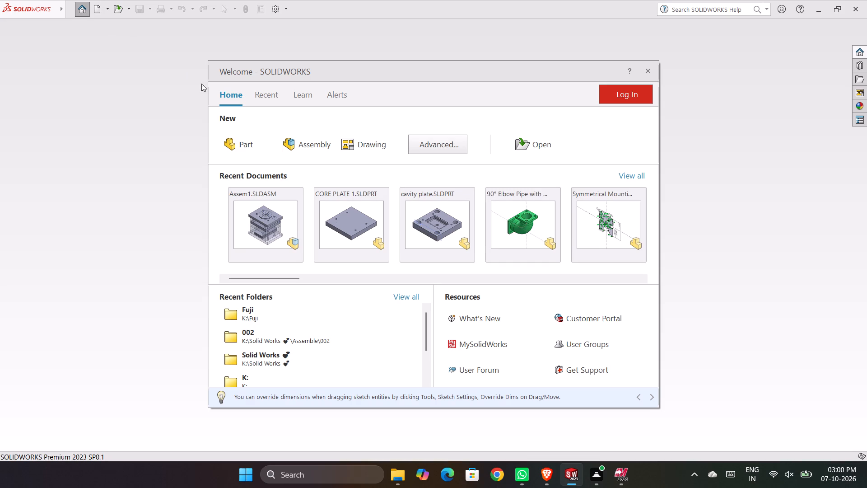
{"action": "left_click", "coordinate": [246, 143]}
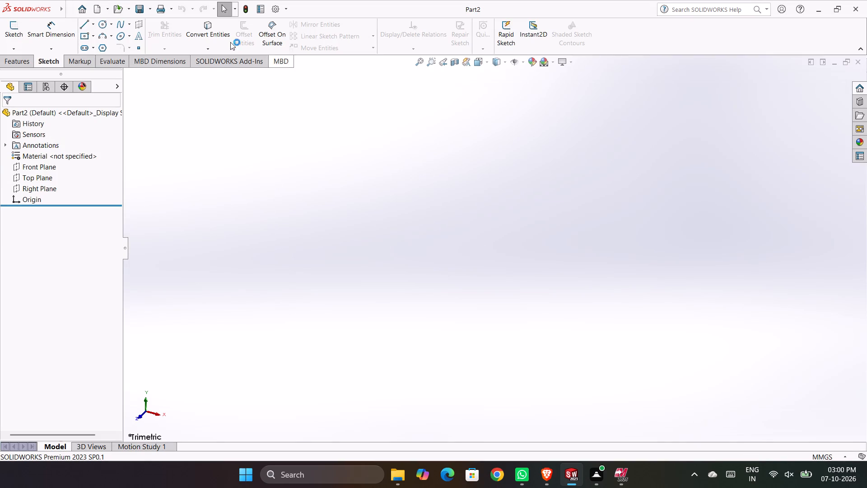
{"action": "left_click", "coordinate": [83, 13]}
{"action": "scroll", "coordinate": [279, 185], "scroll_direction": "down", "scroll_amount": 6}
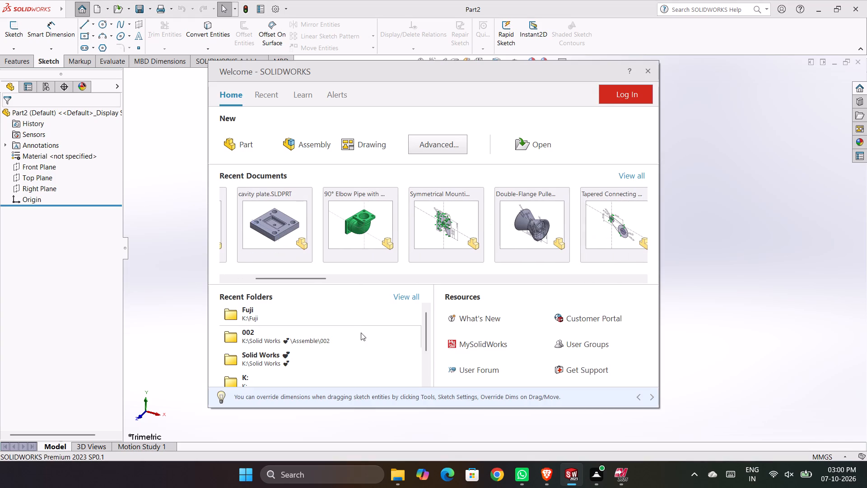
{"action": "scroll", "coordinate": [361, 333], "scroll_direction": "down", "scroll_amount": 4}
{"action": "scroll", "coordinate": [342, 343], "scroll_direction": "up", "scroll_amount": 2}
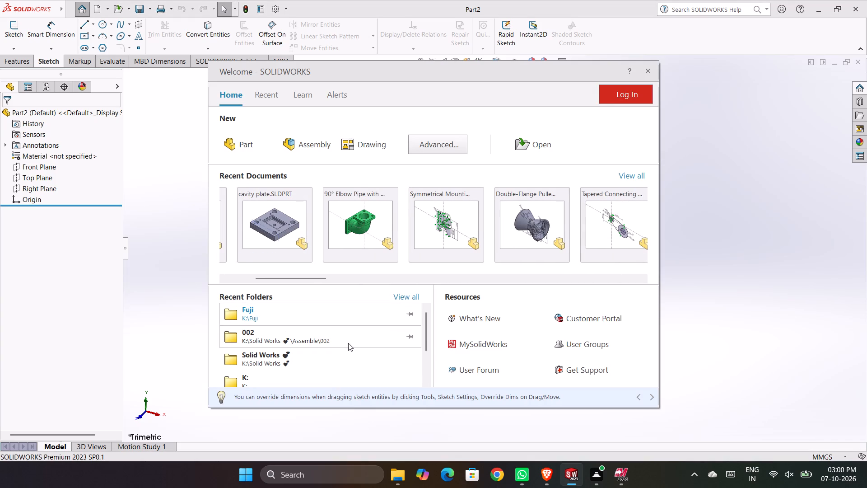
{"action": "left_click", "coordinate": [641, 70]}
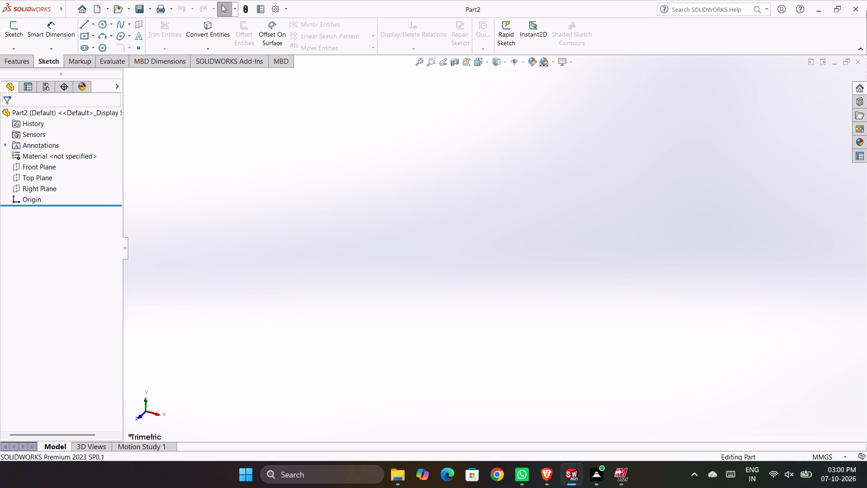
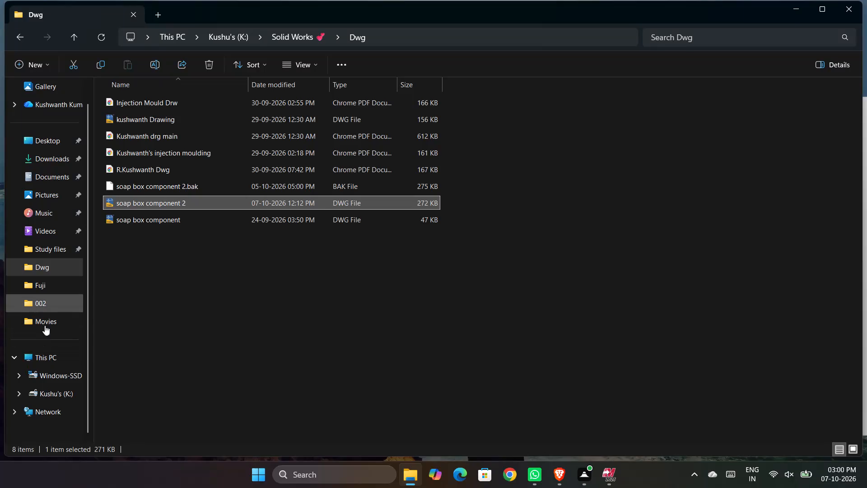
Open the NOW part from drive K: in SOLIDWORKS, dismissing the SOLIDWORKS CAM licence error.
{"action": "left_click", "coordinate": [59, 390]}
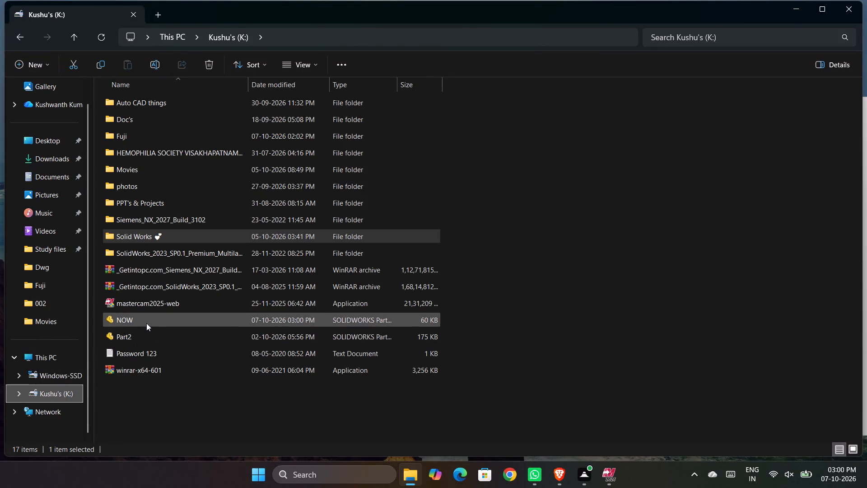
{"action": "double_click", "coordinate": [146, 323]}
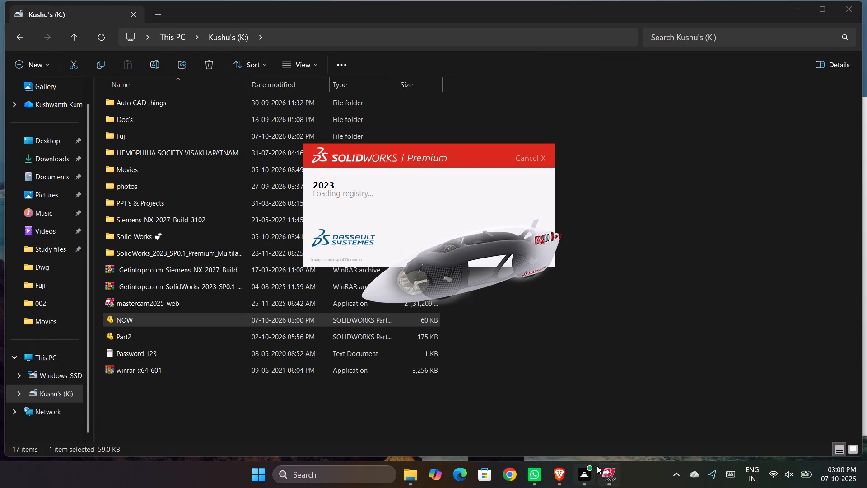
{"action": "left_click", "coordinate": [792, 10]}
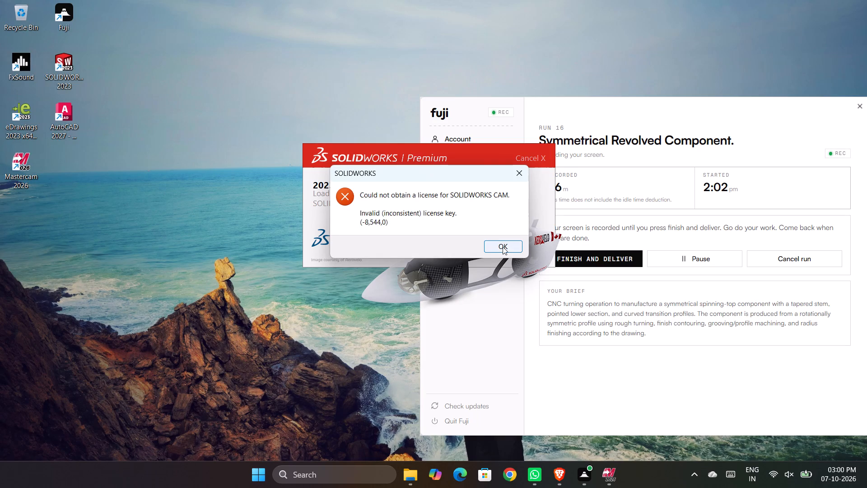
{"action": "left_click", "coordinate": [503, 247]}
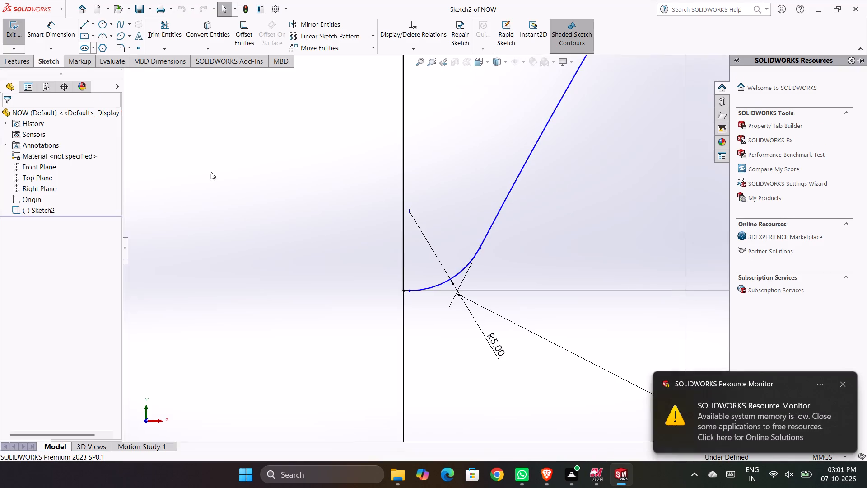
Examine the half-profile in Sketch2, checking the rounded stem top, the tapered stem and the lower curved section.
{"action": "scroll", "coordinate": [252, 281], "scroll_direction": "up", "scroll_amount": 12}
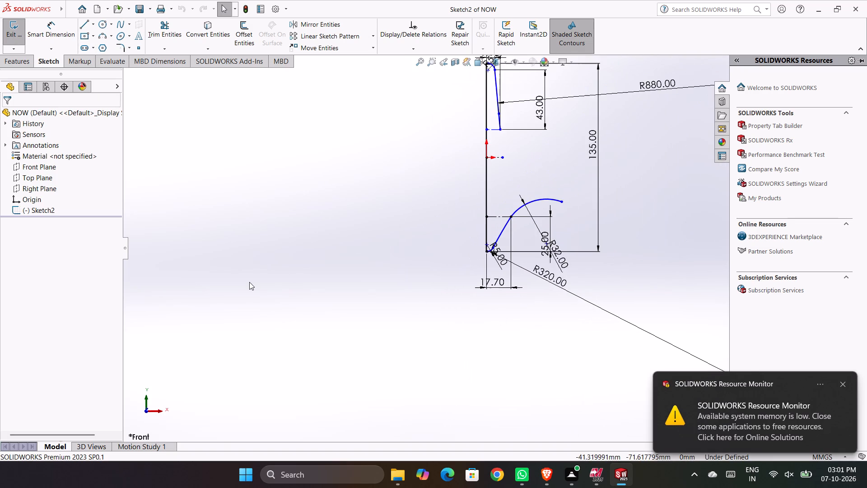
{"action": "scroll", "coordinate": [592, 204], "scroll_direction": "down", "scroll_amount": 6}
{"action": "scroll", "coordinate": [281, 307], "scroll_direction": "down", "scroll_amount": 3}
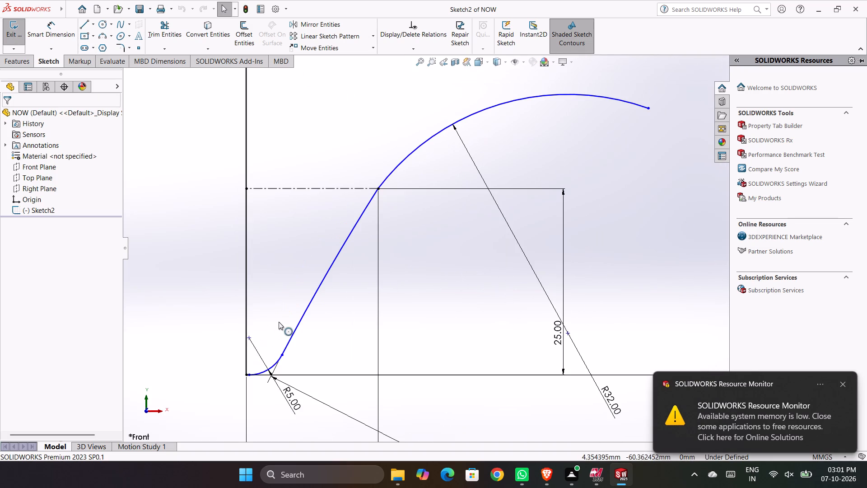
{"action": "left_click", "coordinate": [191, 365]}
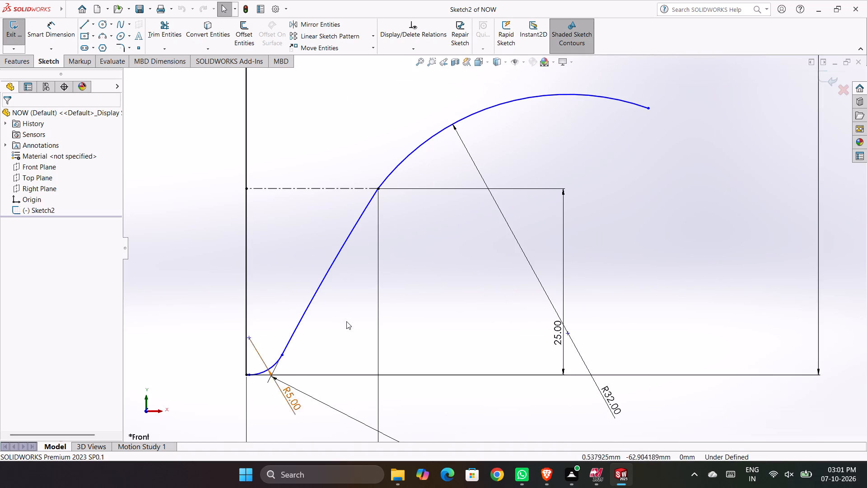
{"action": "scroll", "coordinate": [350, 319], "scroll_direction": "up", "scroll_amount": 12}
{"action": "scroll", "coordinate": [469, 113], "scroll_direction": "down", "scroll_amount": 6}
{"action": "scroll", "coordinate": [496, 239], "scroll_direction": "down", "scroll_amount": 3}
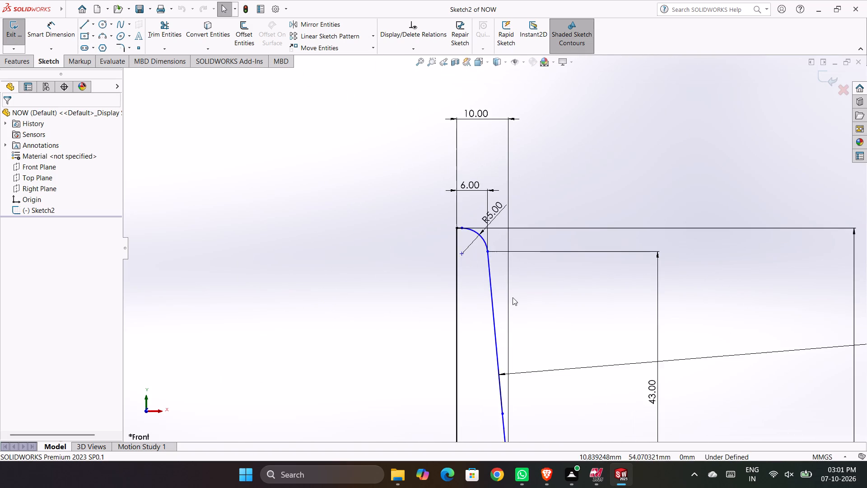
{"action": "scroll", "coordinate": [502, 280], "scroll_direction": "down", "scroll_amount": 5}
{"action": "scroll", "coordinate": [407, 160], "scroll_direction": "up", "scroll_amount": 5}
{"action": "scroll", "coordinate": [410, 232], "scroll_direction": "up", "scroll_amount": 5}
{"action": "scroll", "coordinate": [485, 243], "scroll_direction": "down", "scroll_amount": 9}
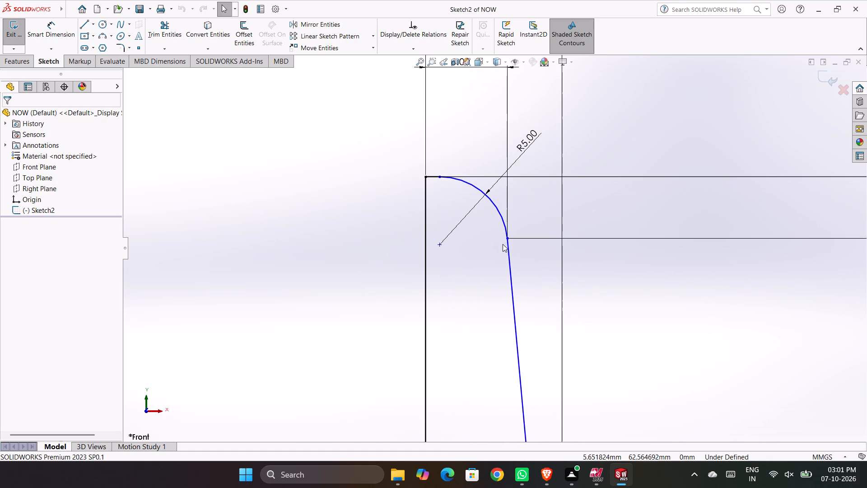
{"action": "scroll", "coordinate": [441, 263], "scroll_direction": "up", "scroll_amount": 18}
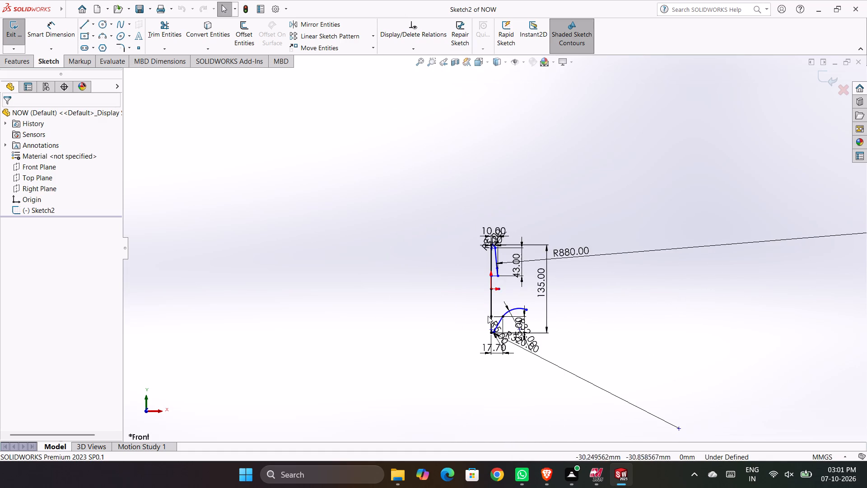
{"action": "scroll", "coordinate": [542, 314], "scroll_direction": "down", "scroll_amount": 5}
{"action": "scroll", "coordinate": [481, 317], "scroll_direction": "down", "scroll_amount": 3}
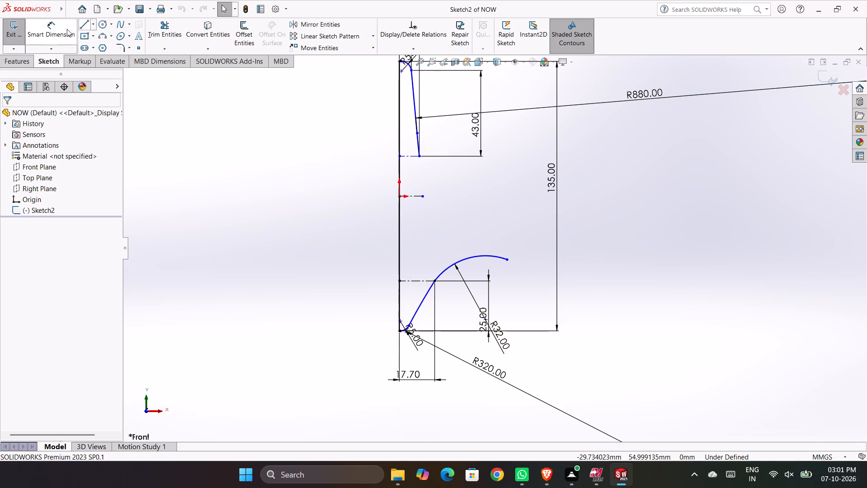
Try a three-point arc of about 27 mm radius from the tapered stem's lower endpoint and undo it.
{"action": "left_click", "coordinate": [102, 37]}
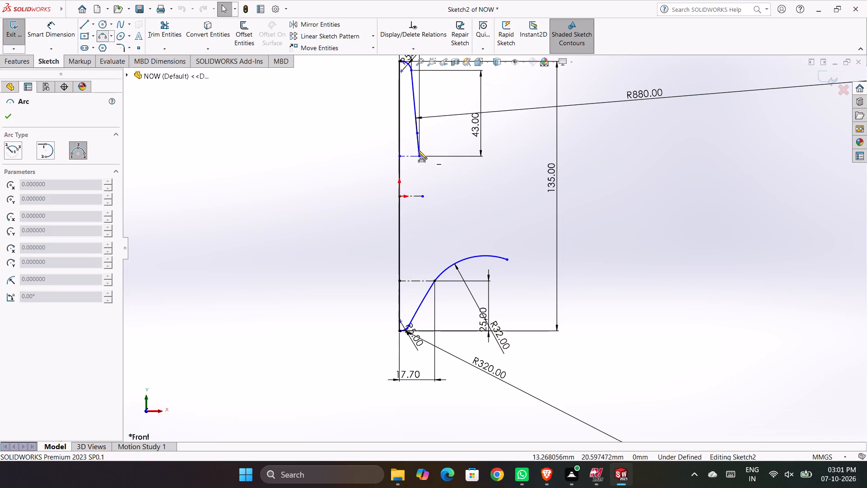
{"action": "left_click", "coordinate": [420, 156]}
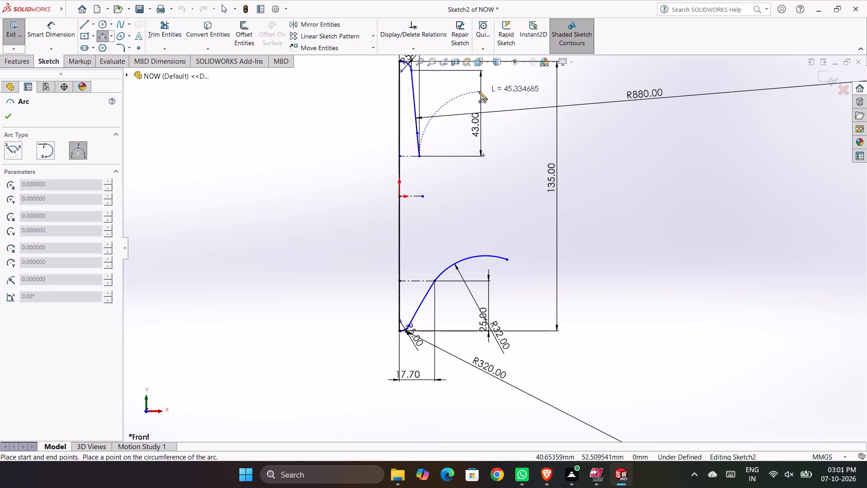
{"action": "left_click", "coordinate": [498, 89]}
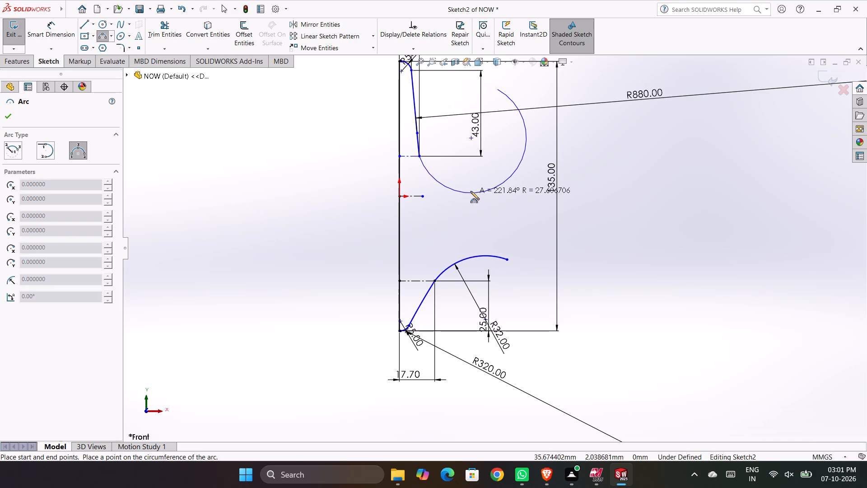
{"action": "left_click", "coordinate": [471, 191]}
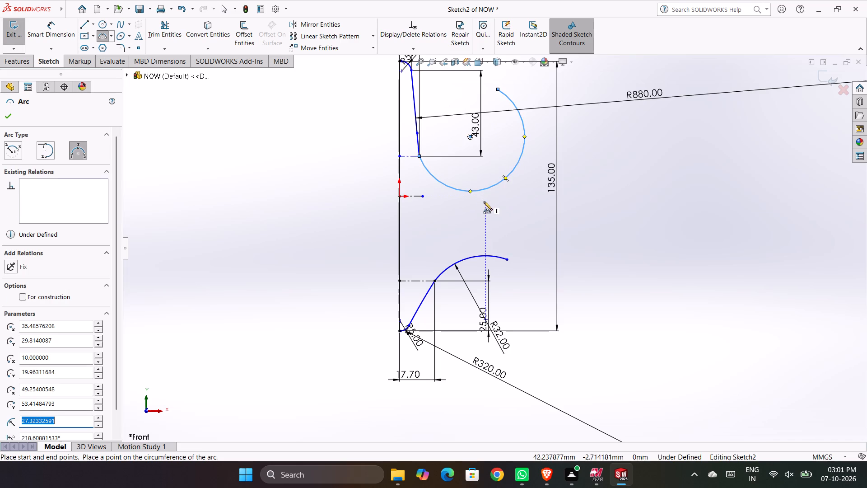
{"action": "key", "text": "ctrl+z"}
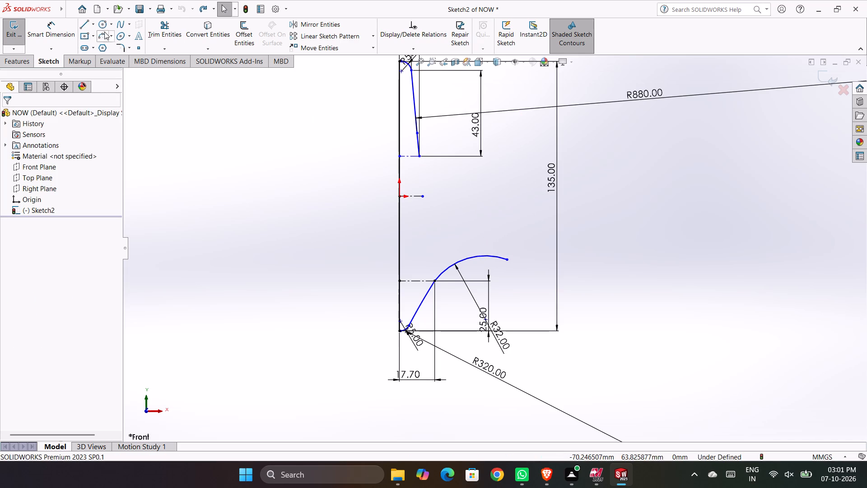
Sketch a shallow three-point arc of about 22 mm radius, bulging downward, from the tapered stem's lower endpoint.
{"action": "left_click", "coordinate": [104, 35]}
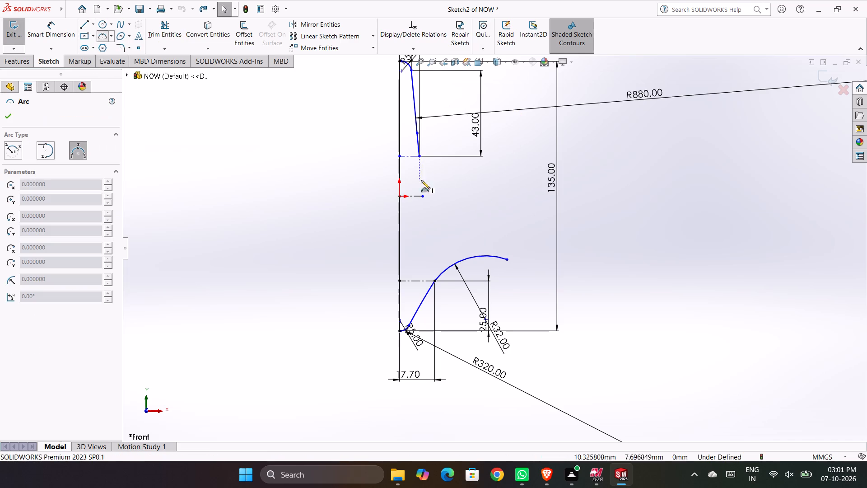
{"action": "left_click", "coordinate": [484, 183]}
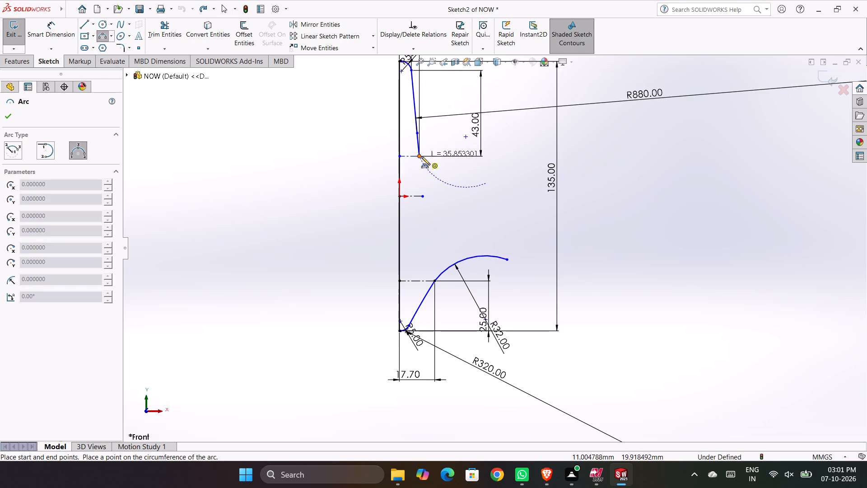
{"action": "left_click", "coordinate": [421, 156]}
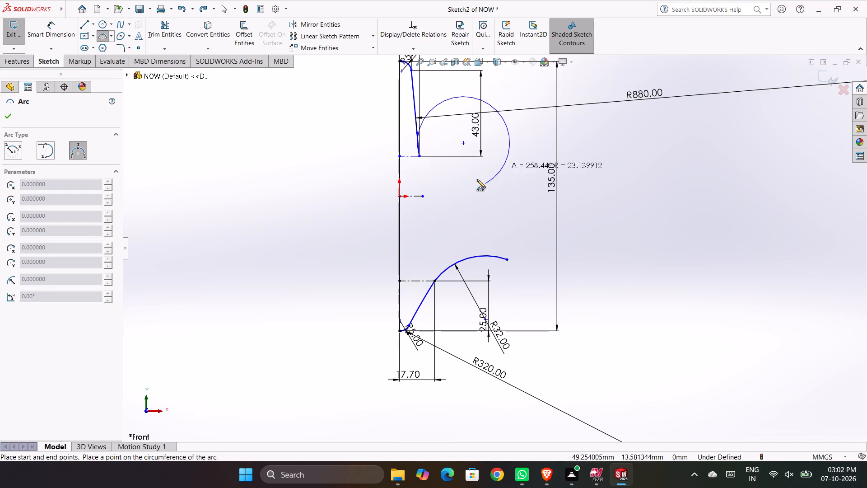
{"action": "left_click", "coordinate": [449, 188]}
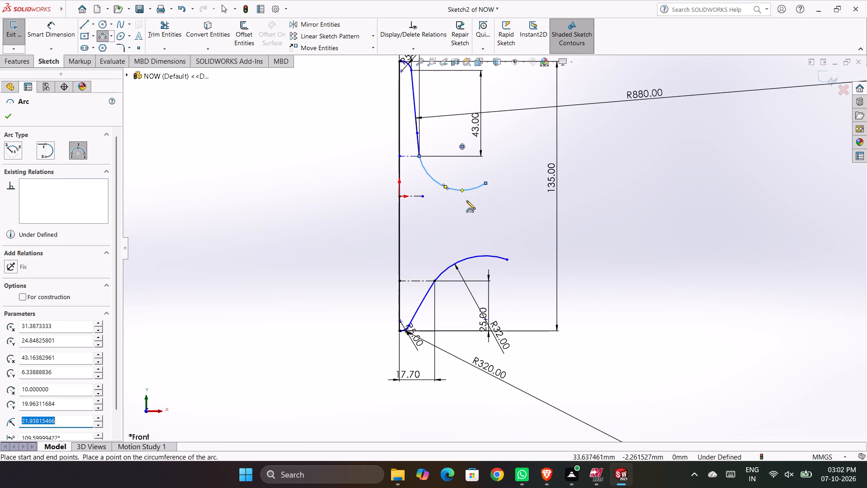
{"action": "key", "text": "Escape"}
Dimension the radius of the new arc below the stem as 32 mm.
{"action": "left_click", "coordinate": [64, 28]}
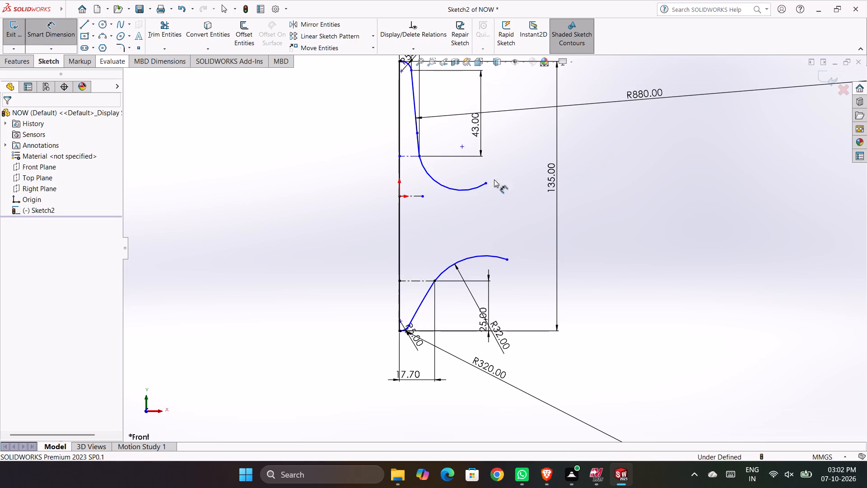
{"action": "left_click", "coordinate": [440, 183]}
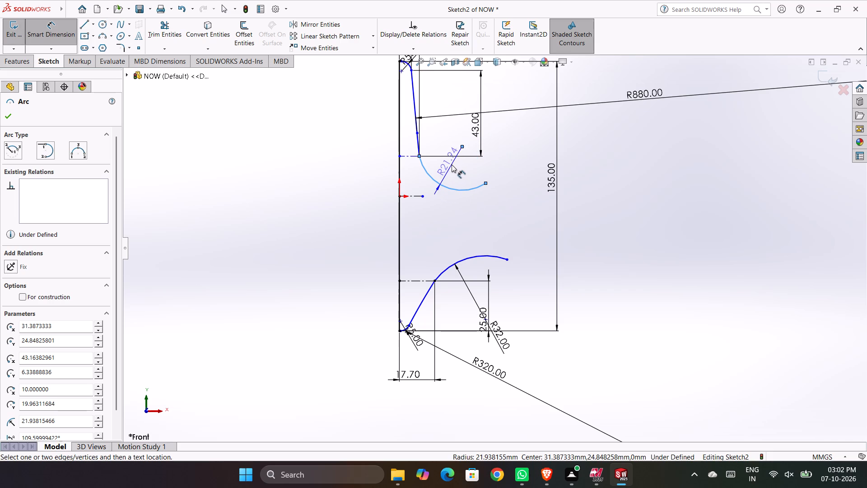
{"action": "left_click", "coordinate": [447, 162]}
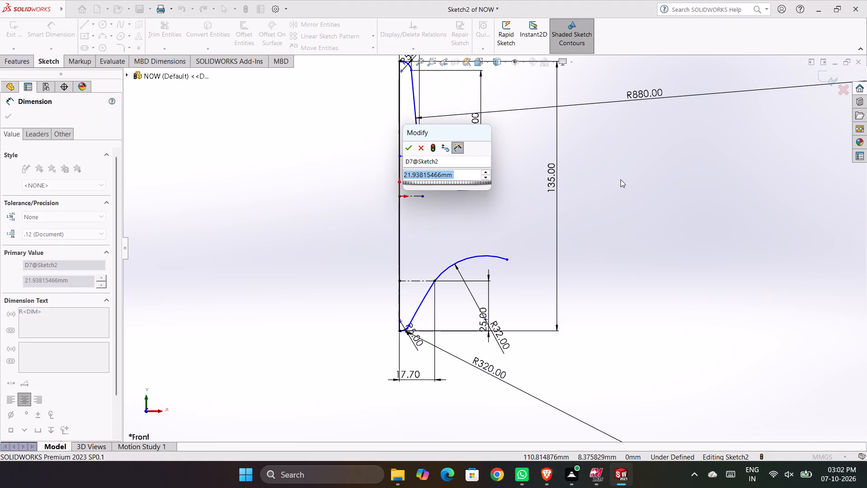
{"action": "type", "text": "32"}
{"action": "key", "text": "Return"}
{"action": "left_click", "coordinate": [693, 177]}
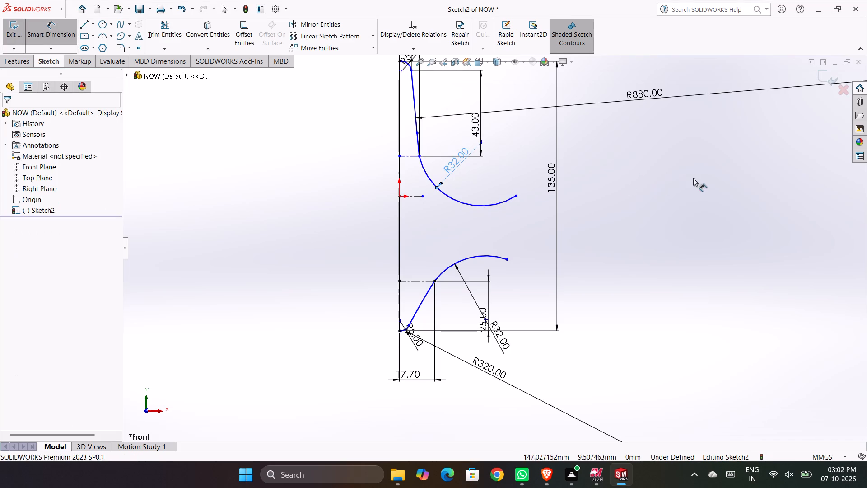
Move the R880 dimension down along the tapered stem edge, close to the stem's lower endpoint.
{"action": "scroll", "coordinate": [442, 160], "scroll_direction": "up", "scroll_amount": 3}
{"action": "scroll", "coordinate": [481, 193], "scroll_direction": "down", "scroll_amount": 6}
{"action": "scroll", "coordinate": [442, 201], "scroll_direction": "down", "scroll_amount": 6}
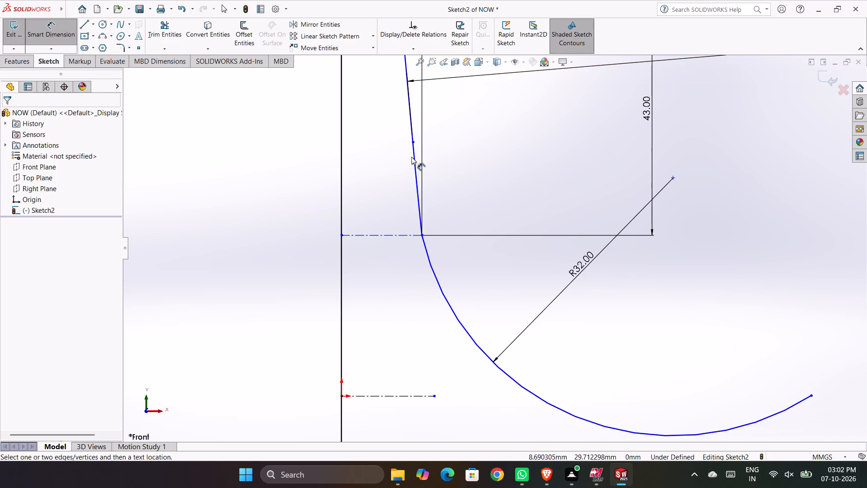
{"action": "left_click_drag", "start_coordinate": [413, 81], "coordinate": [429, 176]}
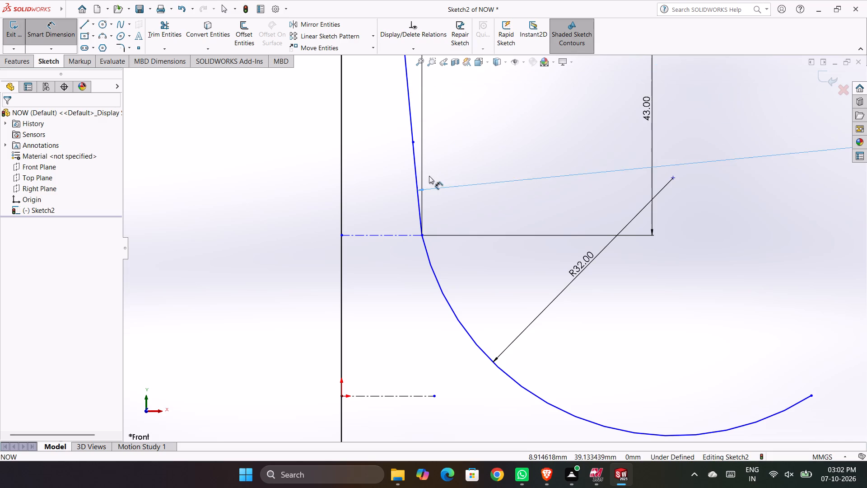
{"action": "left_click_drag", "start_coordinate": [429, 176], "coordinate": [429, 177]}
{"action": "left_click", "coordinate": [456, 142]}
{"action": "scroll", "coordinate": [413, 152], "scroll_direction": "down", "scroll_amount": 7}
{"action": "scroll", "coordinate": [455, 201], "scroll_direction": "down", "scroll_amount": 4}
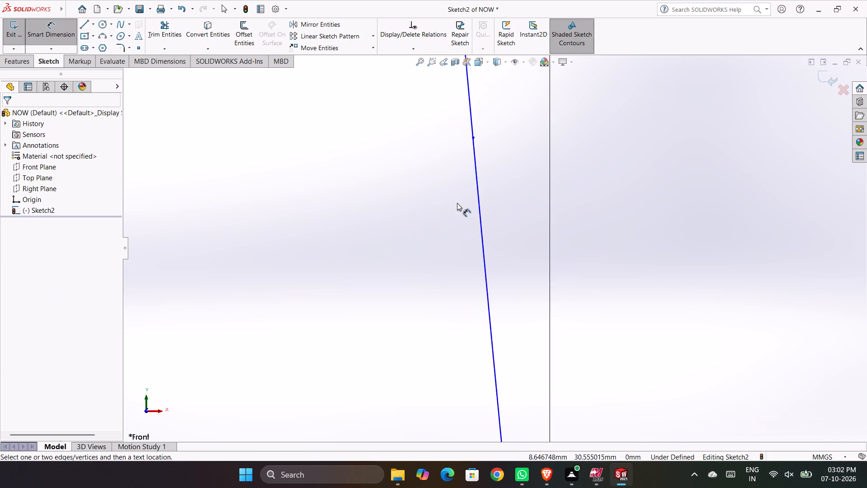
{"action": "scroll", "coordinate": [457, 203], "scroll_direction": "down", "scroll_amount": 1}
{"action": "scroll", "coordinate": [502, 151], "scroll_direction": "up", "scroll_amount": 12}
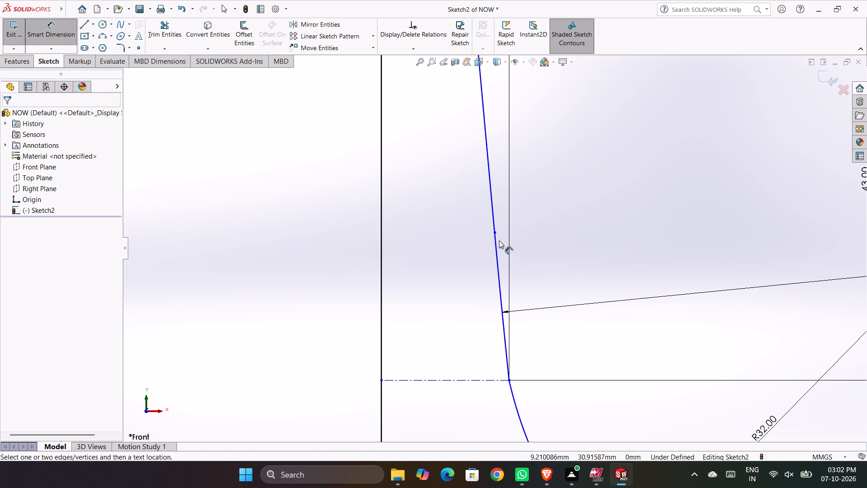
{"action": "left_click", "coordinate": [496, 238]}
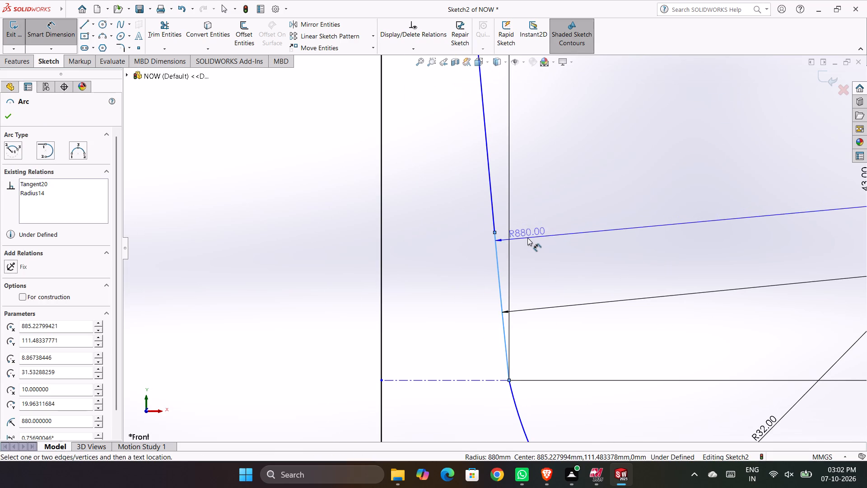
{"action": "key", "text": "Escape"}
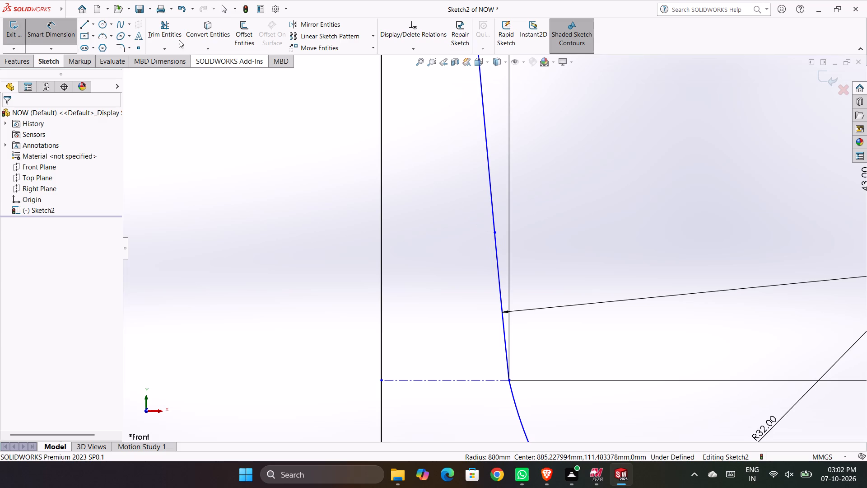
Trim the short R880 arc segment at the lower end of the tapered stem edge.
{"action": "left_click", "coordinate": [158, 46]}
{"action": "left_click", "coordinate": [170, 72]}
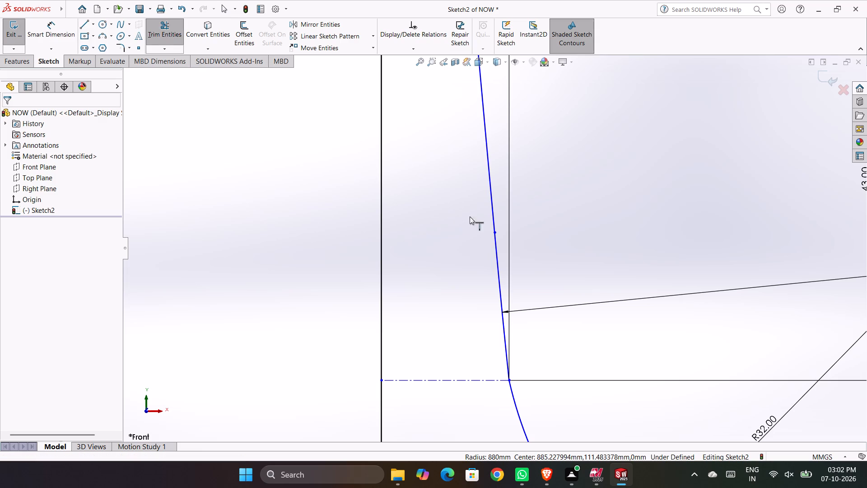
{"action": "left_click", "coordinate": [494, 243]}
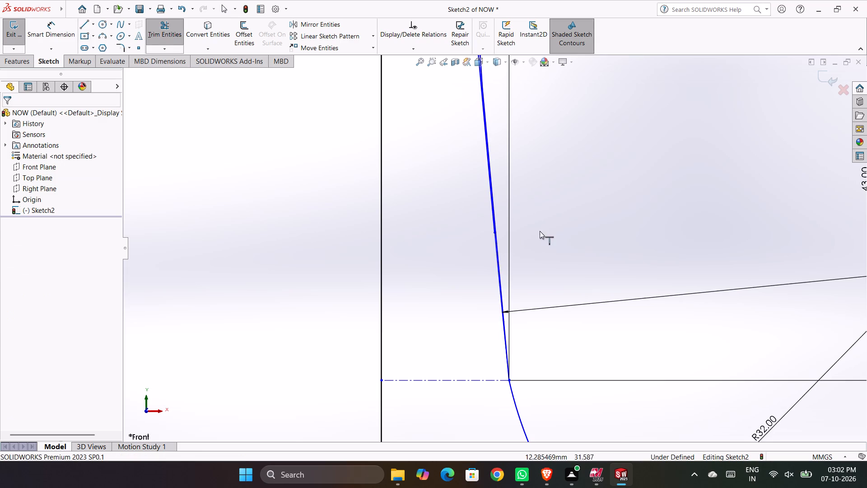
{"action": "scroll", "coordinate": [491, 194], "scroll_direction": "up", "scroll_amount": 5}
{"action": "scroll", "coordinate": [487, 137], "scroll_direction": "down", "scroll_amount": 3}
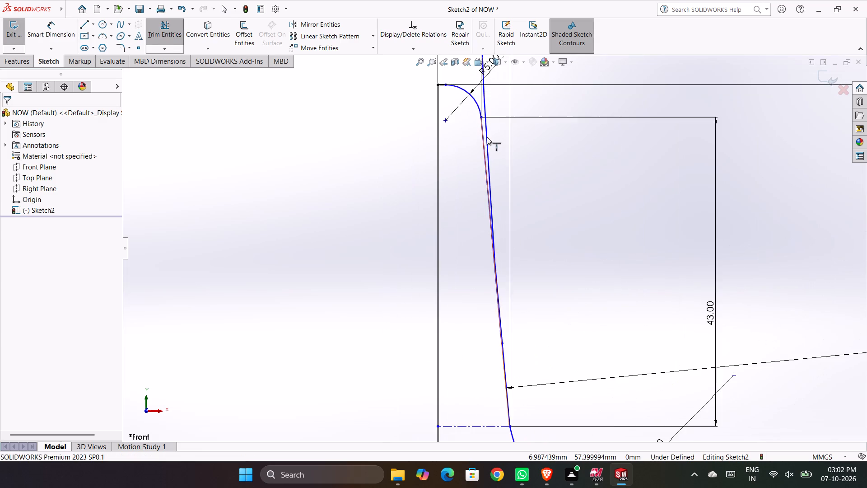
{"action": "scroll", "coordinate": [487, 137], "scroll_direction": "down", "scroll_amount": 2}
{"action": "key", "text": "Escape"}
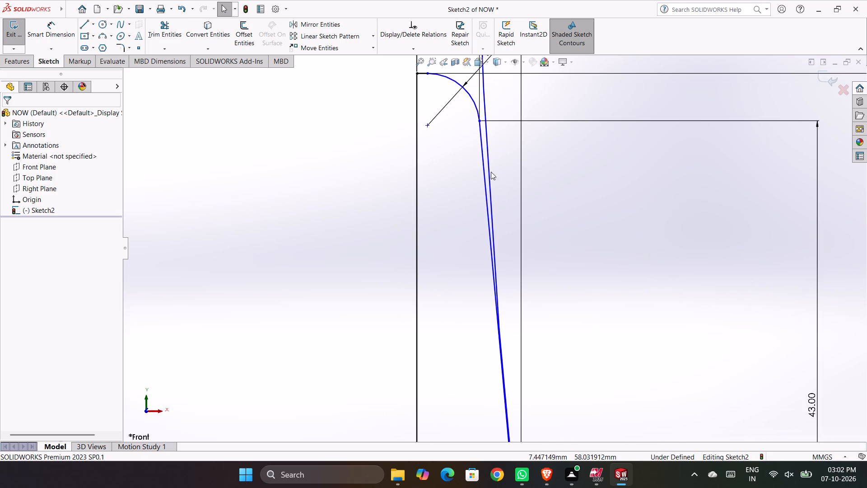
Examine how the R880 arc and the straight tapered stem edge run alongside each other down to their meeting point.
{"action": "left_click", "coordinate": [489, 171]}
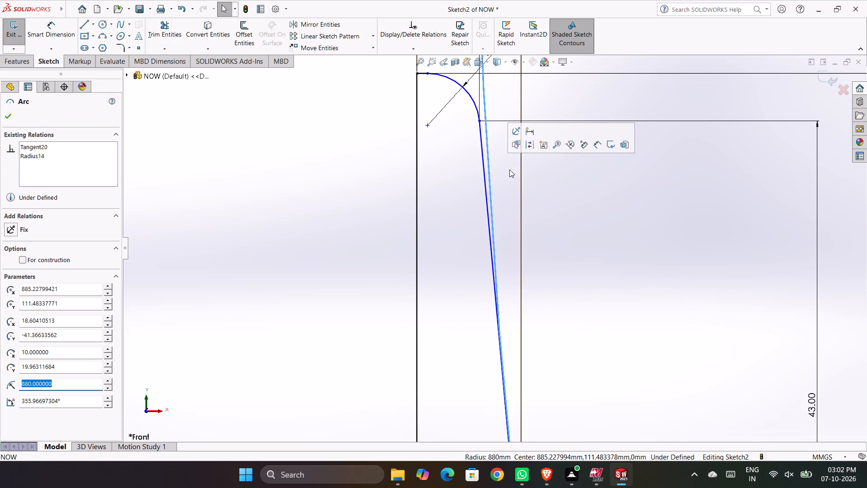
{"action": "key", "text": "Escape"}
{"action": "scroll", "coordinate": [450, 175], "scroll_direction": "up", "scroll_amount": 3}
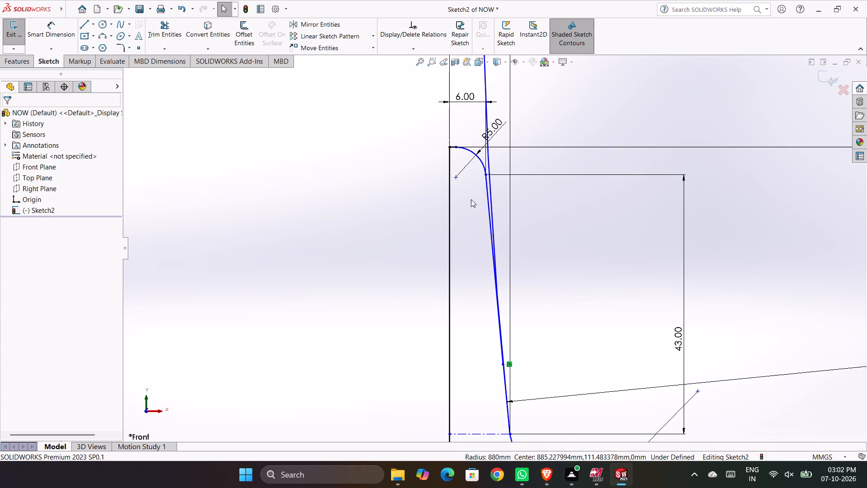
{"action": "scroll", "coordinate": [474, 221], "scroll_direction": "down", "scroll_amount": 6}
{"action": "scroll", "coordinate": [519, 279], "scroll_direction": "down", "scroll_amount": 3}
{"action": "scroll", "coordinate": [536, 303], "scroll_direction": "up", "scroll_amount": 6}
{"action": "scroll", "coordinate": [508, 372], "scroll_direction": "down", "scroll_amount": 2}
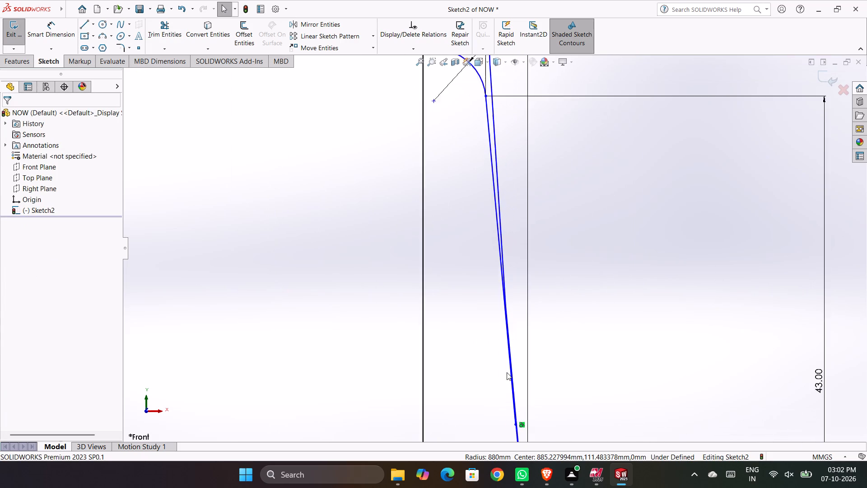
{"action": "scroll", "coordinate": [507, 372], "scroll_direction": "down", "scroll_amount": 4}
{"action": "scroll", "coordinate": [503, 302], "scroll_direction": "down", "scroll_amount": 5}
{"action": "scroll", "coordinate": [536, 272], "scroll_direction": "down", "scroll_amount": 6}
{"action": "scroll", "coordinate": [534, 309], "scroll_direction": "up", "scroll_amount": 2}
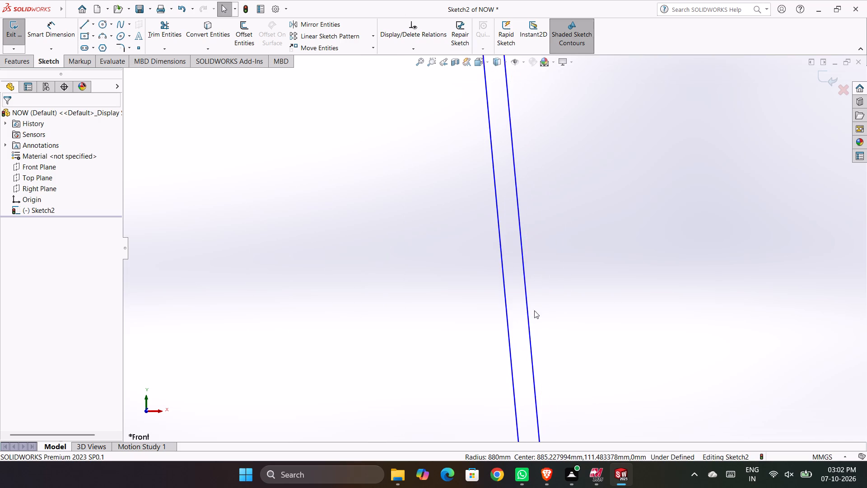
{"action": "scroll", "coordinate": [534, 310], "scroll_direction": "up", "scroll_amount": 11}
{"action": "scroll", "coordinate": [511, 378], "scroll_direction": "up", "scroll_amount": 2}
{"action": "scroll", "coordinate": [506, 374], "scroll_direction": "down", "scroll_amount": 6}
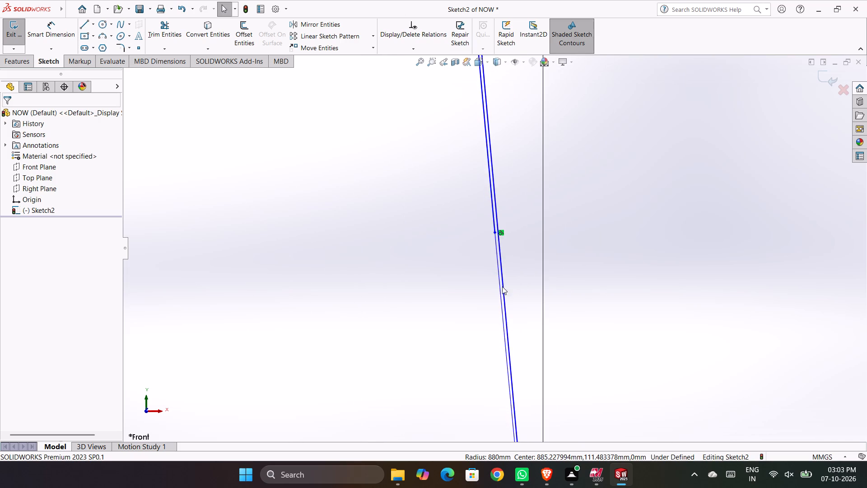
{"action": "scroll", "coordinate": [503, 269], "scroll_direction": "down", "scroll_amount": 6}
{"action": "scroll", "coordinate": [489, 237], "scroll_direction": "up", "scroll_amount": 5}
{"action": "scroll", "coordinate": [510, 222], "scroll_direction": "down", "scroll_amount": 4}
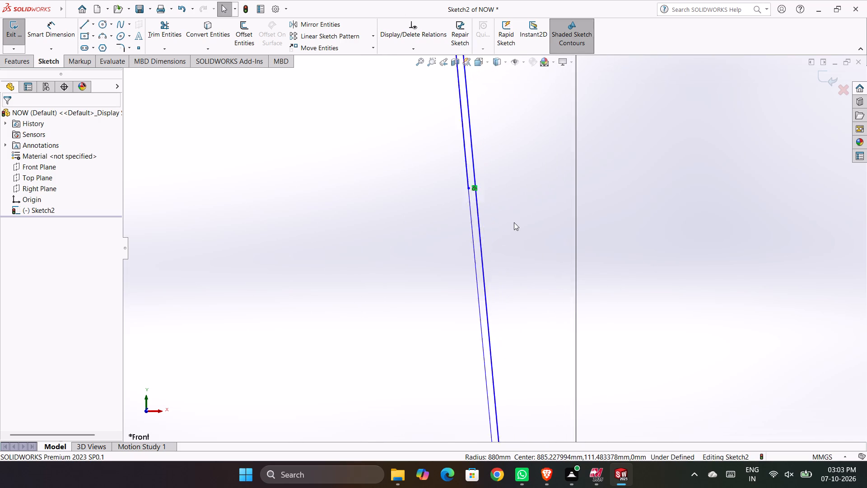
{"action": "scroll", "coordinate": [514, 222], "scroll_direction": "down", "scroll_amount": 1}
{"action": "scroll", "coordinate": [511, 239], "scroll_direction": "up", "scroll_amount": 12}
{"action": "scroll", "coordinate": [507, 245], "scroll_direction": "down", "scroll_amount": 5}
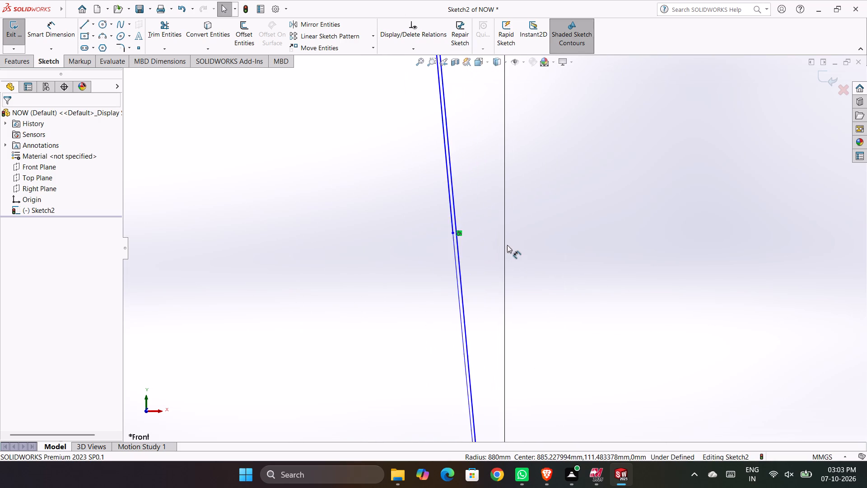
{"action": "scroll", "coordinate": [480, 249], "scroll_direction": "down", "scroll_amount": 2}
{"action": "scroll", "coordinate": [480, 249], "scroll_direction": "up", "scroll_amount": 6}
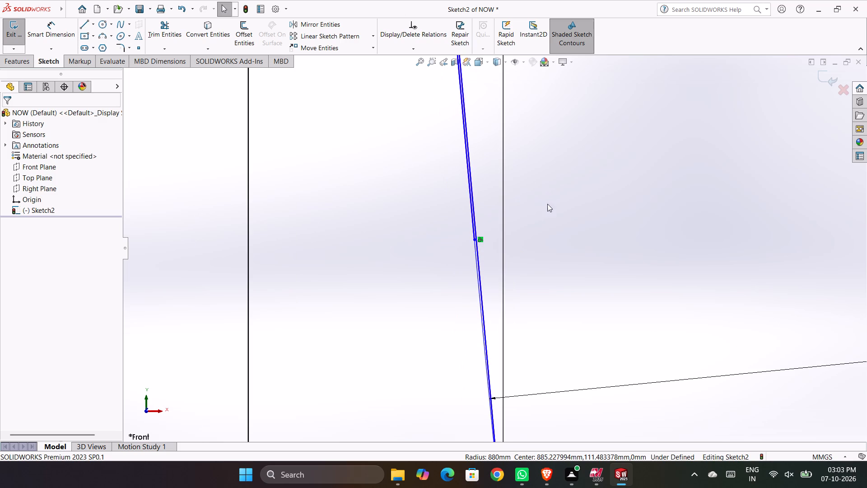
Add a tangent relation between the straight tapered stem line and the R880 arc.
{"action": "right_click_drag", "start_coordinate": [551, 218], "coordinate": [518, 226]}
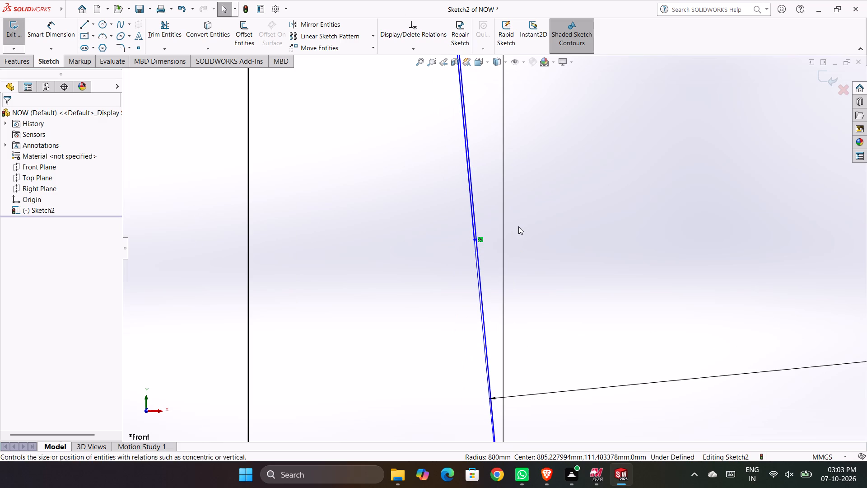
{"action": "left_click", "coordinate": [475, 227]}
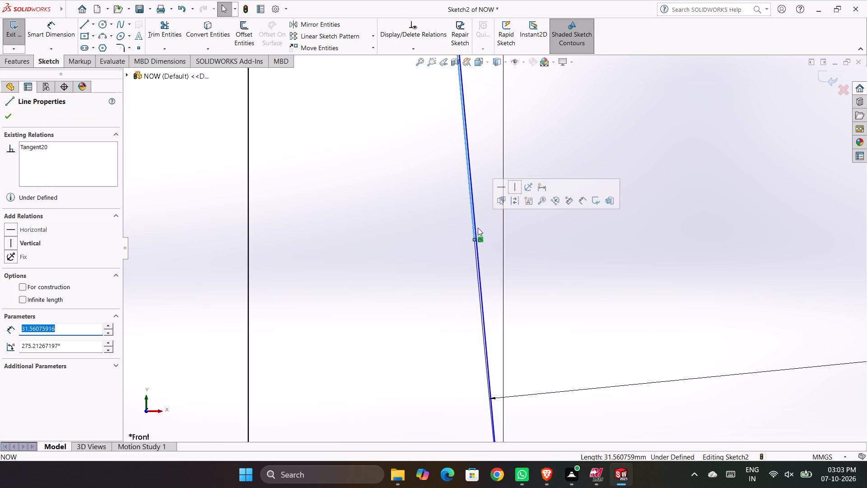
{"action": "scroll", "coordinate": [476, 228], "scroll_direction": "down", "scroll_amount": 4}
{"action": "left_click", "coordinate": [480, 229]}
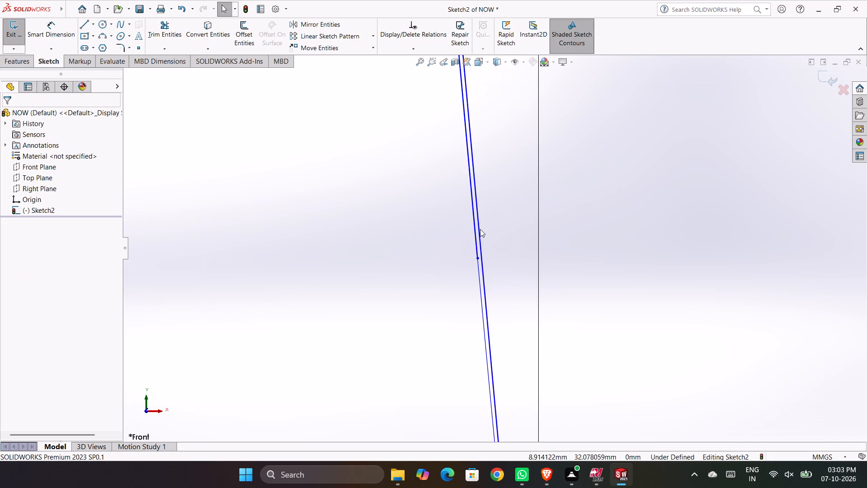
{"action": "right_click_drag", "start_coordinate": [500, 227], "coordinate": [478, 237]}
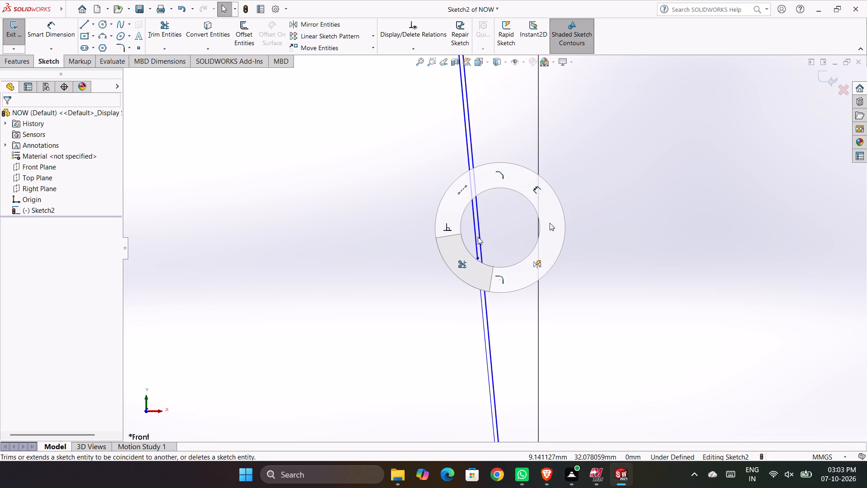
{"action": "right_click_drag", "start_coordinate": [478, 237], "coordinate": [447, 238]}
{"action": "left_click", "coordinate": [477, 244]}
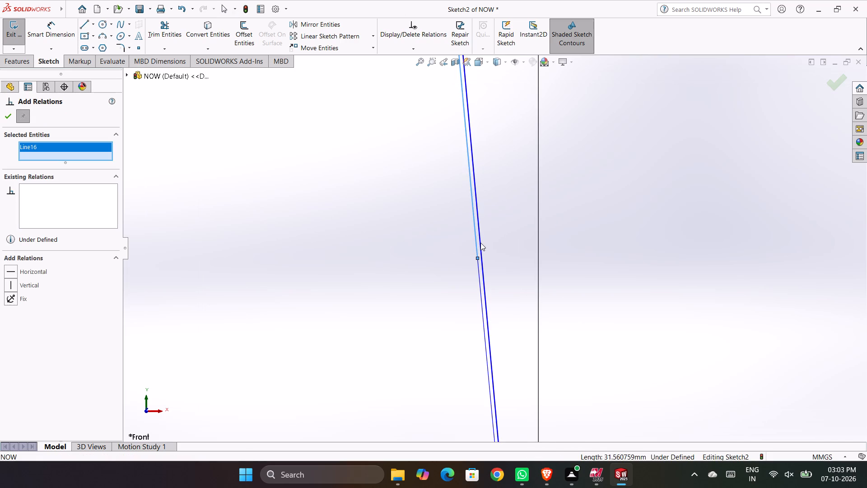
{"action": "left_click", "coordinate": [483, 300]}
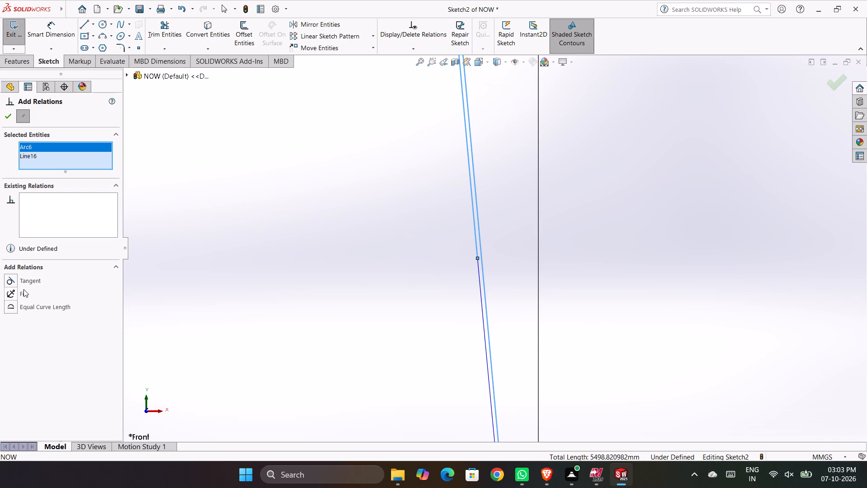
{"action": "left_click", "coordinate": [25, 280]}
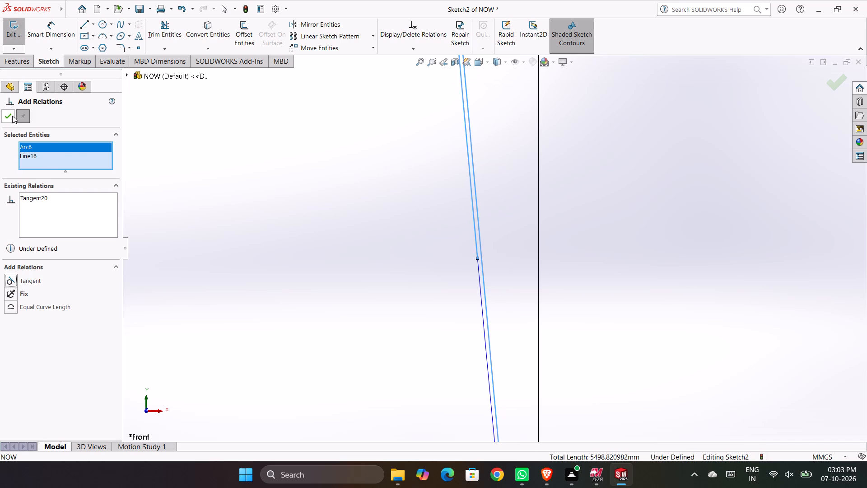
{"action": "left_click", "coordinate": [12, 116]}
Trim away the excess R880 arc extending upward past the top of the stem.
{"action": "scroll", "coordinate": [401, 283], "scroll_direction": "up", "scroll_amount": 8}
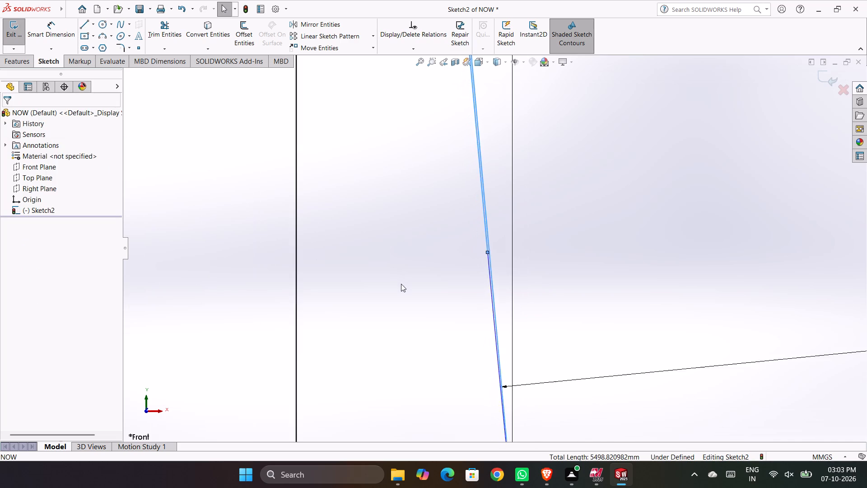
{"action": "scroll", "coordinate": [401, 284], "scroll_direction": "up", "scroll_amount": 8}
{"action": "scroll", "coordinate": [479, 244], "scroll_direction": "down", "scroll_amount": 7}
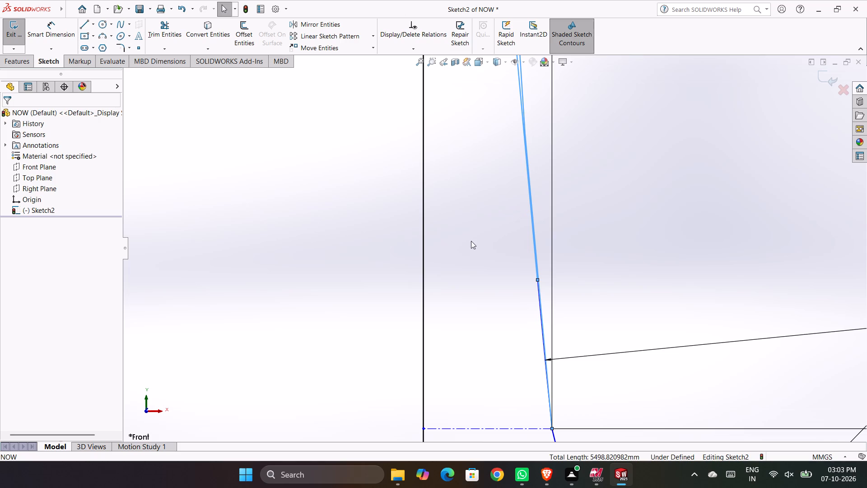
{"action": "scroll", "coordinate": [522, 338], "scroll_direction": "up", "scroll_amount": 2}
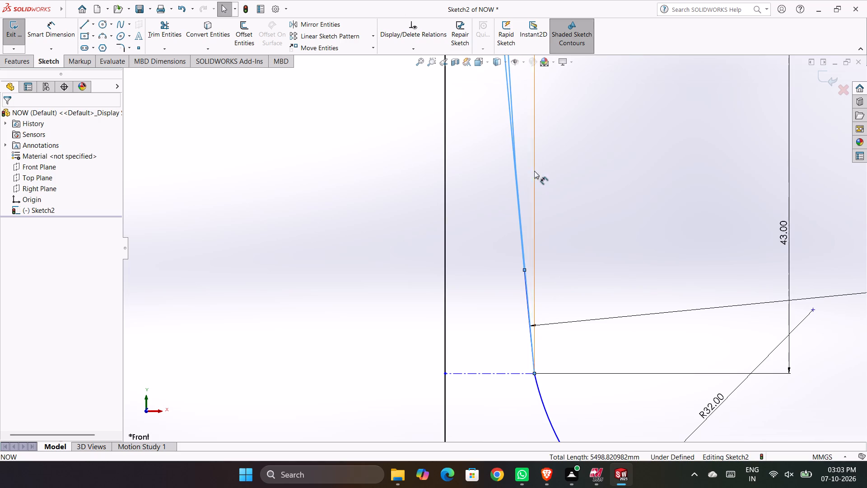
{"action": "left_click", "coordinate": [157, 34]}
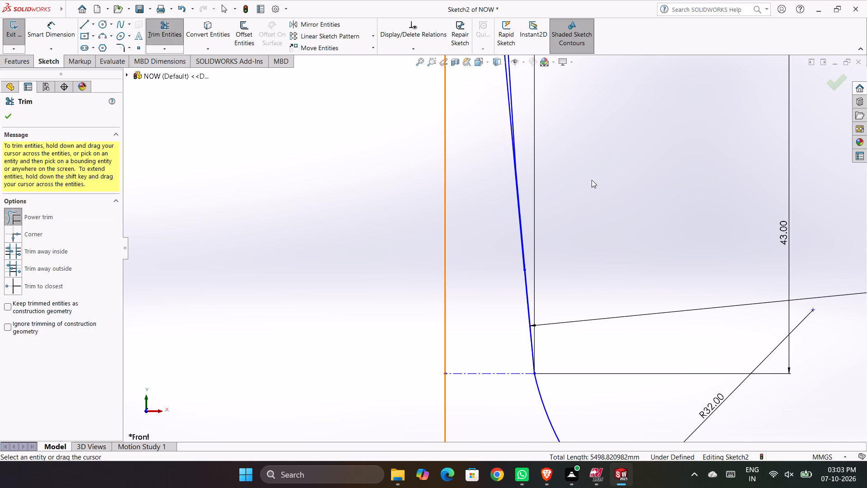
{"action": "scroll", "coordinate": [489, 240], "scroll_direction": "down", "scroll_amount": 3}
{"action": "scroll", "coordinate": [485, 250], "scroll_direction": "up", "scroll_amount": 9}
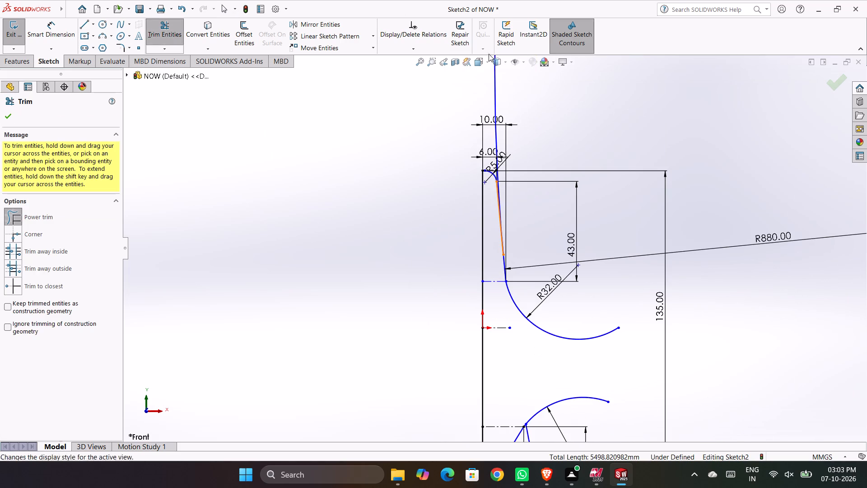
{"action": "left_click_drag", "start_coordinate": [481, 91], "coordinate": [510, 95]}
Inspect the tapered stem edge around the junction of the straight line and the R880 arc, then leave the Trim command.
{"action": "scroll", "coordinate": [508, 225], "scroll_direction": "down", "scroll_amount": 9}
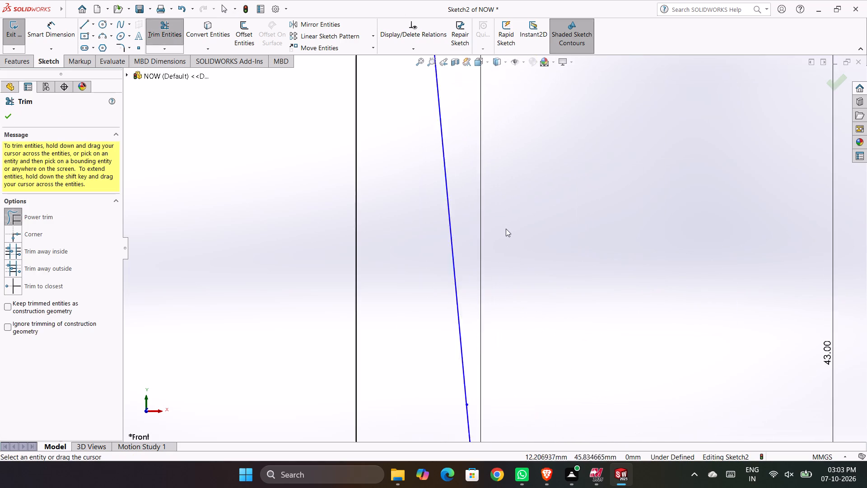
{"action": "scroll", "coordinate": [457, 341], "scroll_direction": "up", "scroll_amount": 4}
{"action": "scroll", "coordinate": [493, 370], "scroll_direction": "down", "scroll_amount": 6}
{"action": "scroll", "coordinate": [486, 253], "scroll_direction": "down", "scroll_amount": 6}
{"action": "scroll", "coordinate": [482, 238], "scroll_direction": "up", "scroll_amount": 4}
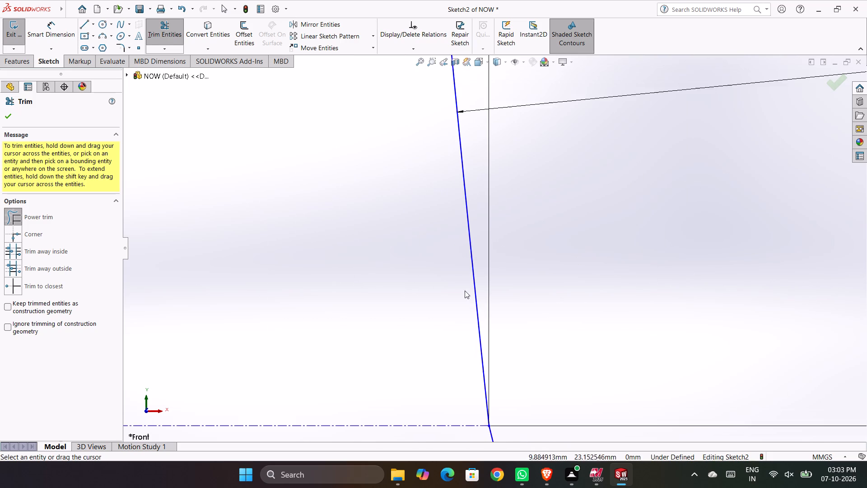
{"action": "scroll", "coordinate": [465, 291], "scroll_direction": "up", "scroll_amount": 3}
{"action": "scroll", "coordinate": [507, 152], "scroll_direction": "down", "scroll_amount": 5}
{"action": "scroll", "coordinate": [424, 195], "scroll_direction": "up", "scroll_amount": 5}
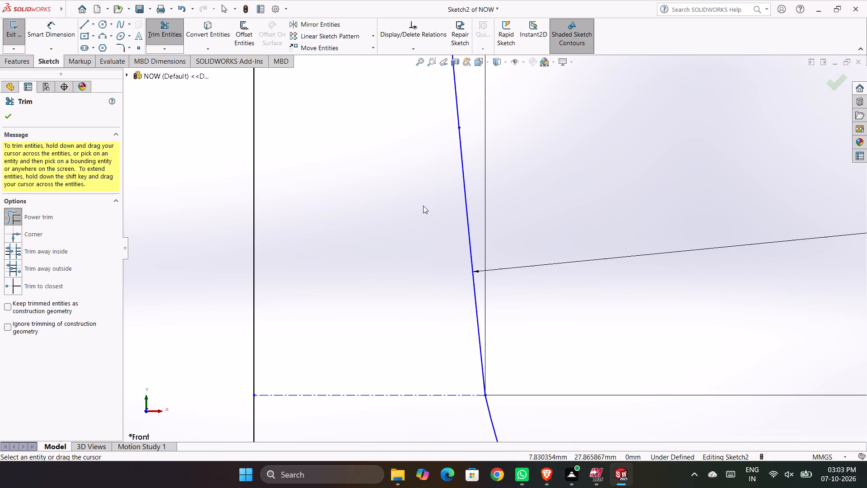
{"action": "scroll", "coordinate": [469, 113], "scroll_direction": "down", "scroll_amount": 7}
{"action": "scroll", "coordinate": [436, 221], "scroll_direction": "up", "scroll_amount": 10}
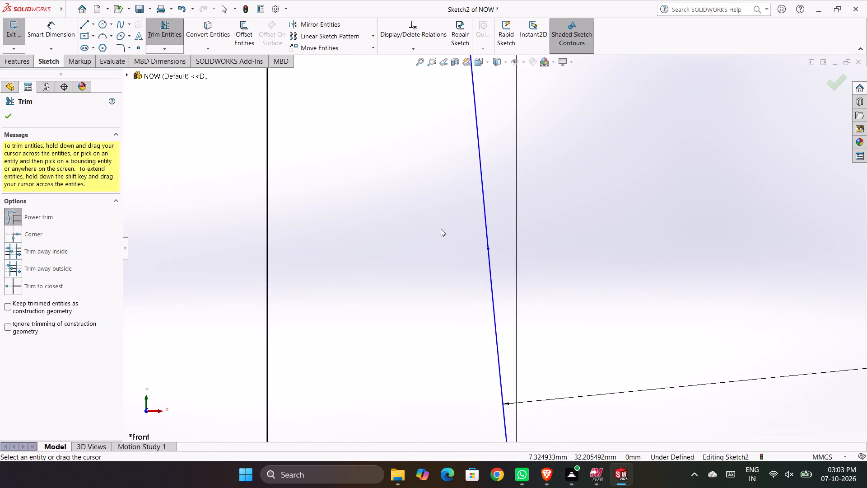
{"action": "scroll", "coordinate": [441, 229], "scroll_direction": "up", "scroll_amount": 4}
{"action": "scroll", "coordinate": [441, 229], "scroll_direction": "down", "scroll_amount": 2}
{"action": "key", "text": "Escape"}
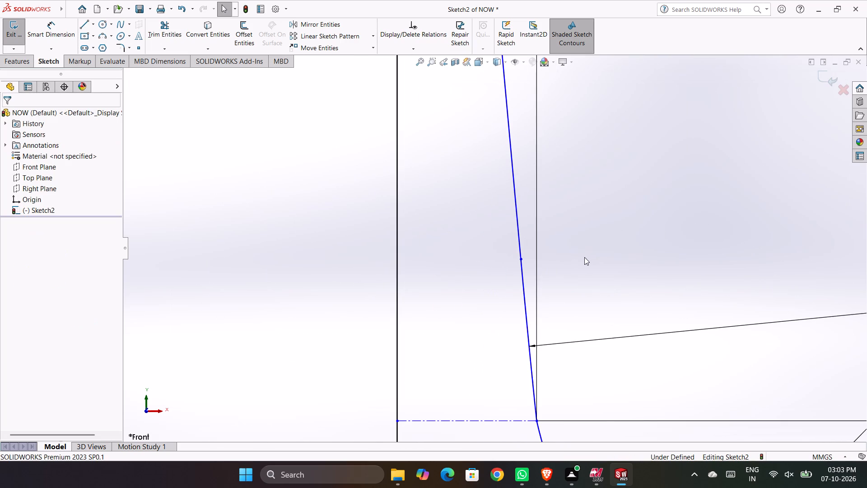
Dimension the length of the horizontal construction line at the origin as 68/2, giving 34 mm.
{"action": "scroll", "coordinate": [437, 343], "scroll_direction": "up", "scroll_amount": 4}
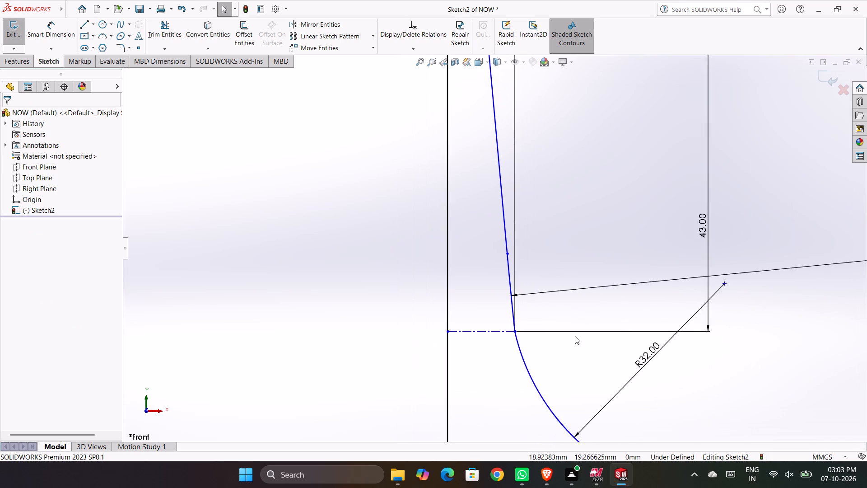
{"action": "scroll", "coordinate": [575, 336], "scroll_direction": "up", "scroll_amount": 4}
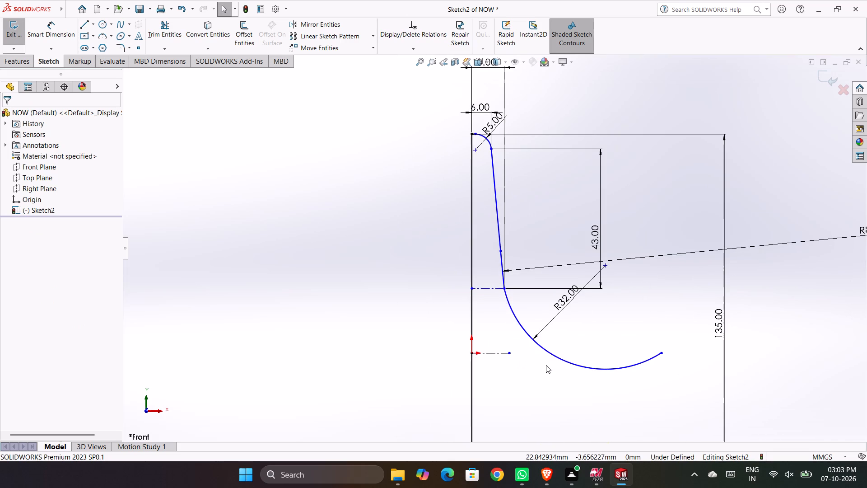
{"action": "scroll", "coordinate": [547, 364], "scroll_direction": "up", "scroll_amount": 2}
{"action": "scroll", "coordinate": [547, 364], "scroll_direction": "down", "scroll_amount": 4}
{"action": "scroll", "coordinate": [547, 364], "scroll_direction": "up", "scroll_amount": 5}
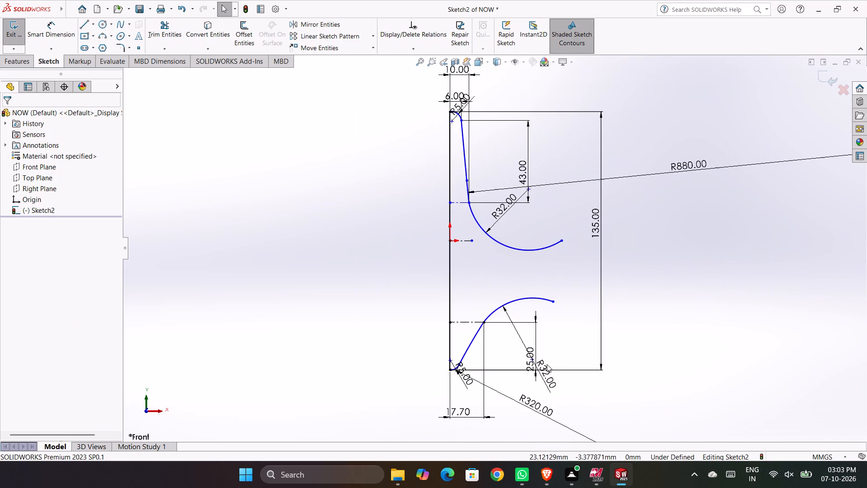
{"action": "scroll", "coordinate": [481, 299], "scroll_direction": "down", "scroll_amount": 2}
{"action": "scroll", "coordinate": [475, 215], "scroll_direction": "down", "scroll_amount": 1}
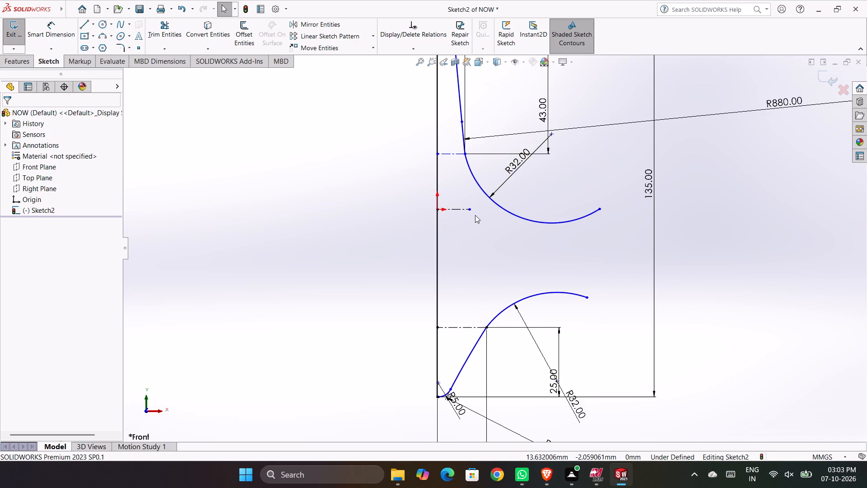
{"action": "scroll", "coordinate": [475, 164], "scroll_direction": "up", "scroll_amount": 1}
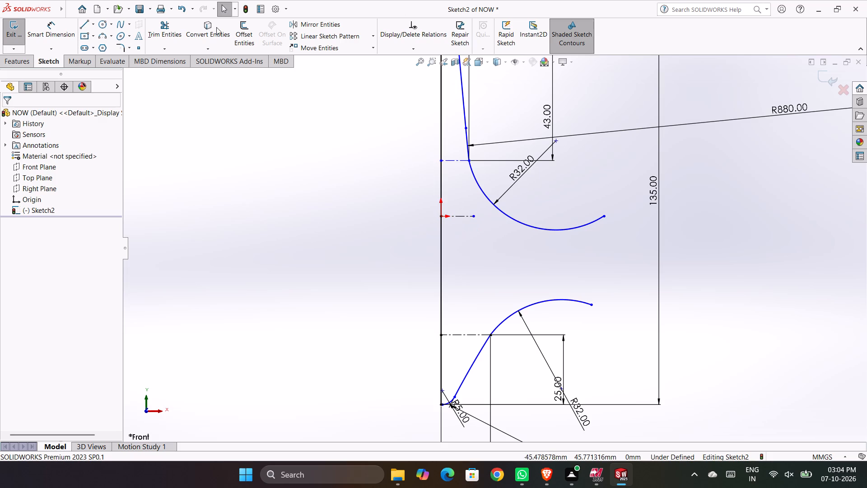
{"action": "left_click", "coordinate": [47, 36]}
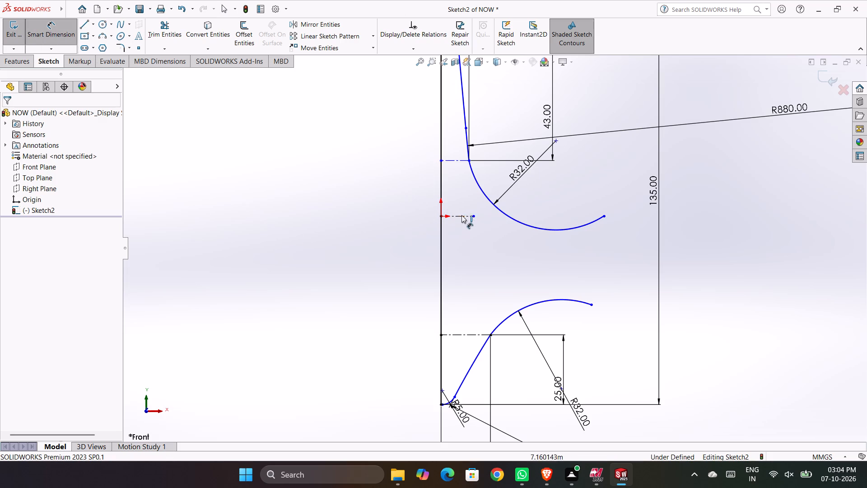
{"action": "left_click", "coordinate": [461, 216]}
{"action": "scroll", "coordinate": [467, 255], "scroll_direction": "up", "scroll_amount": 4}
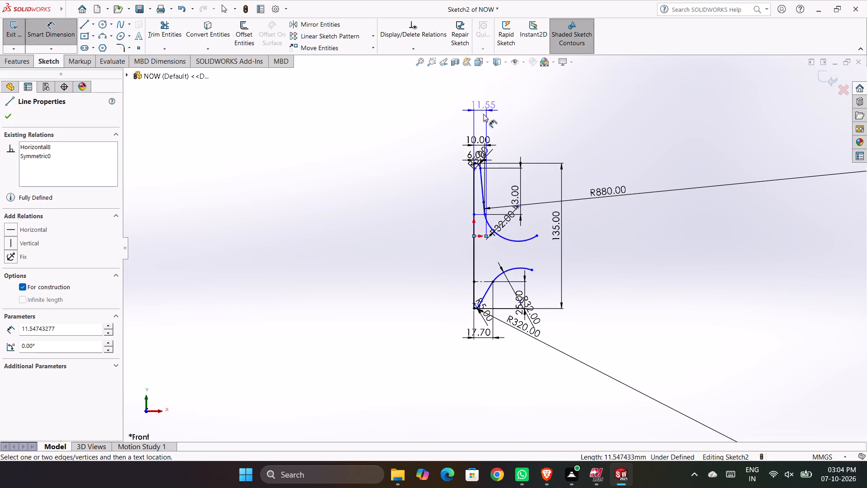
{"action": "left_click", "coordinate": [481, 124]}
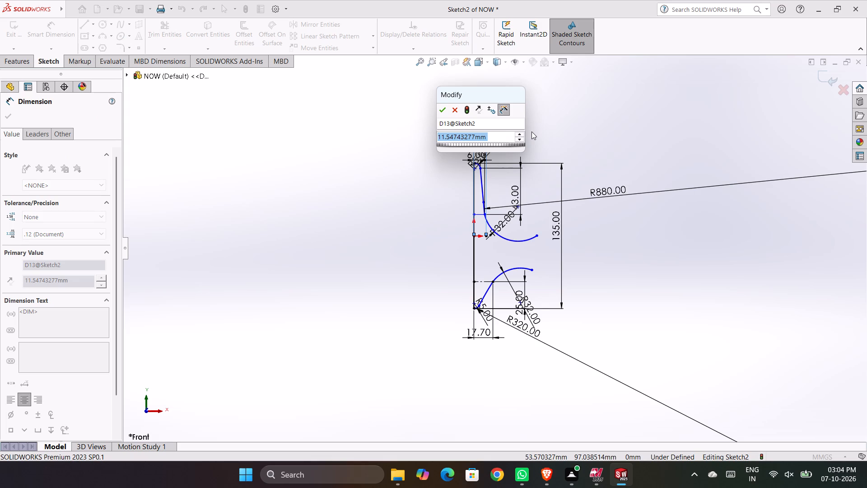
{"action": "type", "text": "68/"}
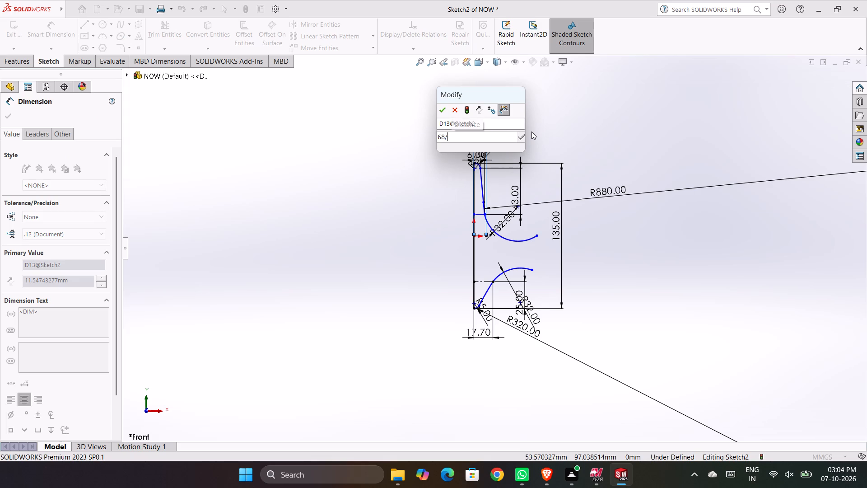
{"action": "key", "text": "2"}
{"action": "key", "text": "Return"}
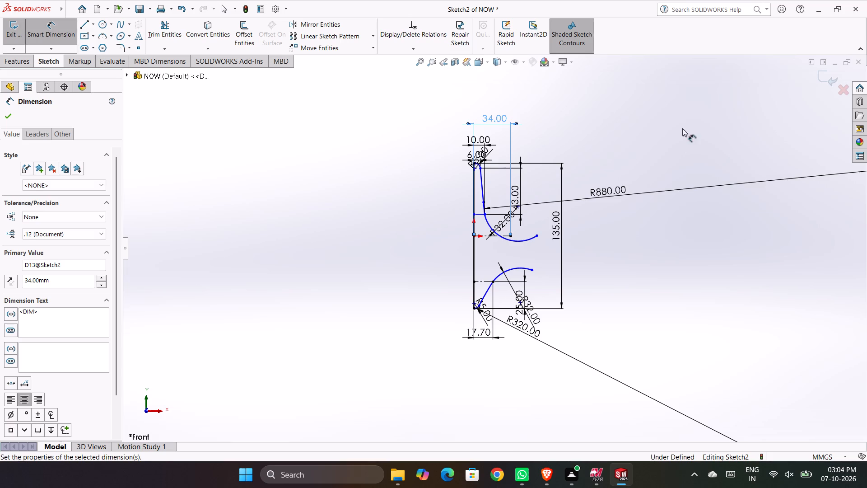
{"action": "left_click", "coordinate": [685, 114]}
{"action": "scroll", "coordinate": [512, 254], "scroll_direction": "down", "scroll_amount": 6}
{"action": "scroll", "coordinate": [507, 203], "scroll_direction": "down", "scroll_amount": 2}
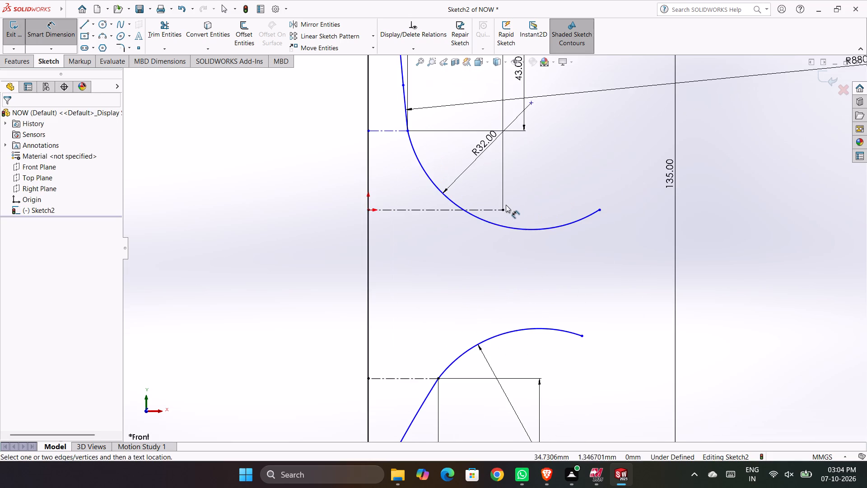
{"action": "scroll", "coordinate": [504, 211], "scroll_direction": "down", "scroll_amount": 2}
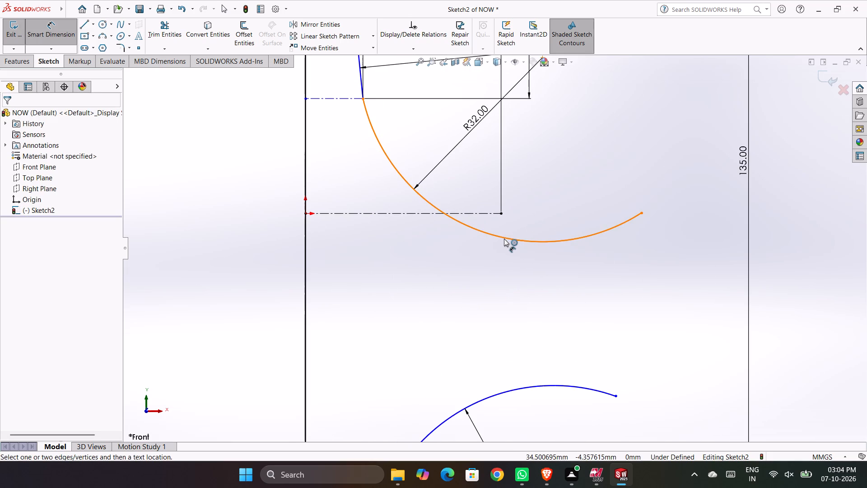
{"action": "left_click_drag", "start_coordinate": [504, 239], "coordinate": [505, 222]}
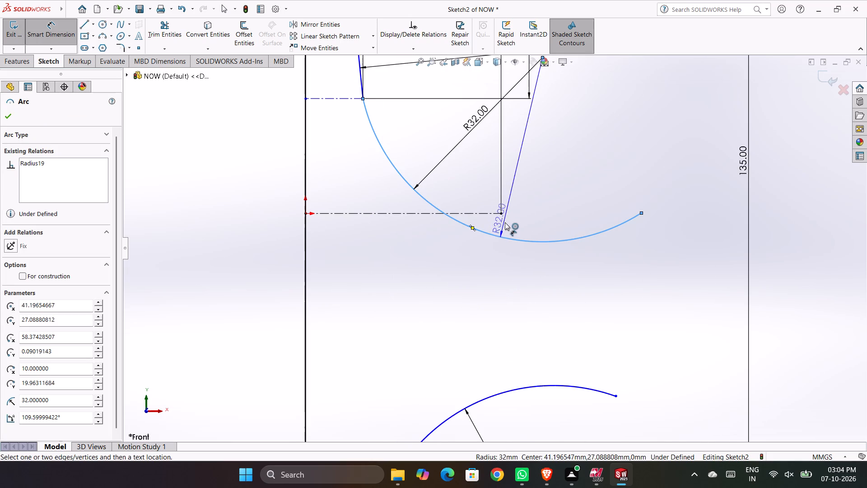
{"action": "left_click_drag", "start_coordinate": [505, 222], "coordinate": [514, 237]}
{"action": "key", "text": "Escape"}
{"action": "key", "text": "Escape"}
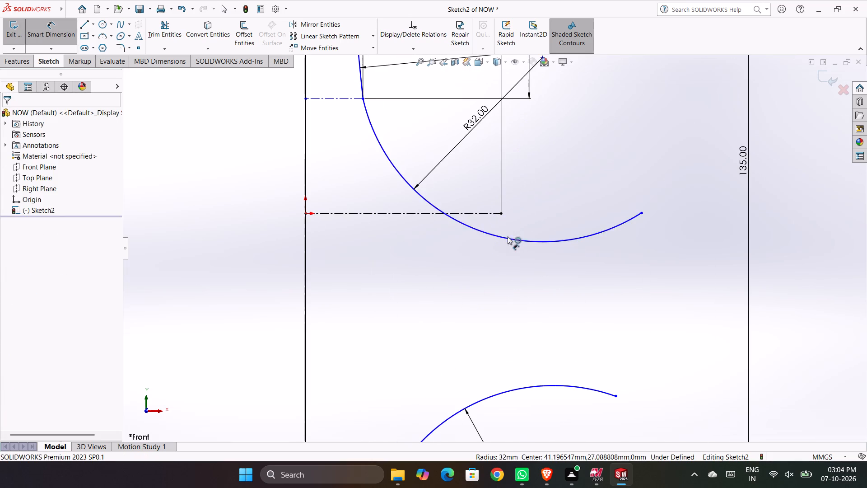
Delete the upper R32 arc that runs from the stem's lower end past the horizontal construction line at the origin.
{"action": "left_click", "coordinate": [508, 240]}
{"action": "key", "text": "Delete"}
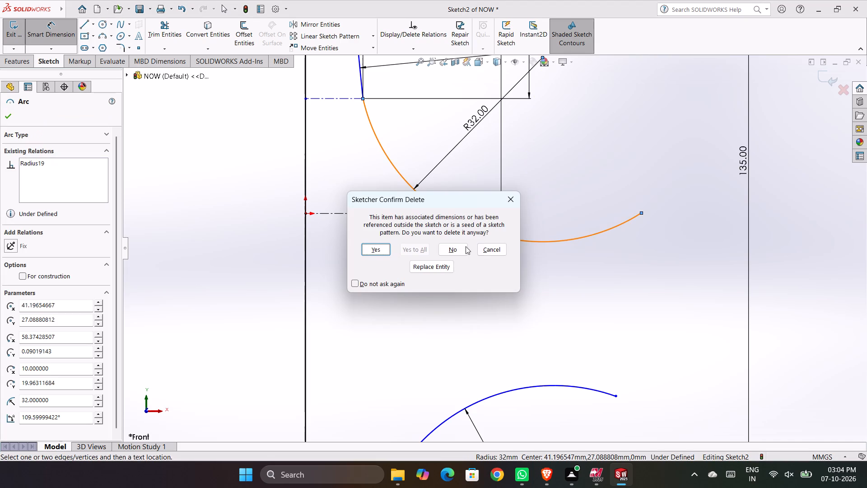
{"action": "left_click", "coordinate": [368, 249]}
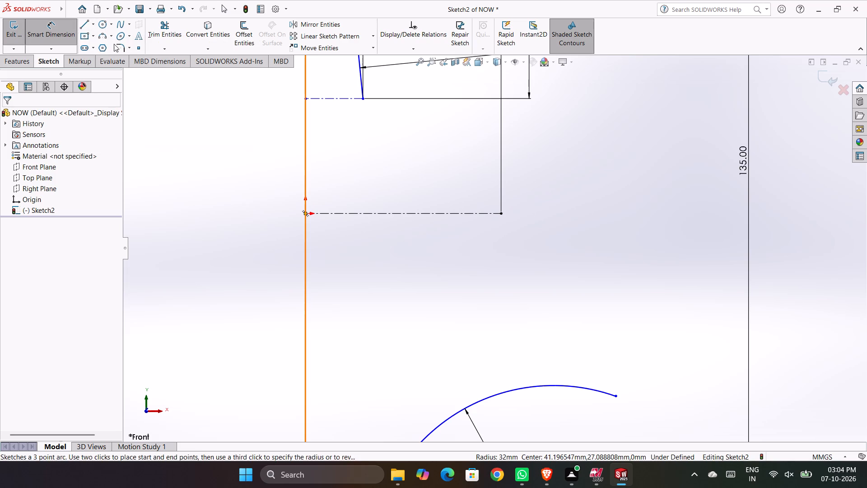
Draw a three-point arc of about 38.7 mm radius from the 34 mm construction line's outer end to the stem edge's lower end.
{"action": "left_click", "coordinate": [104, 38]}
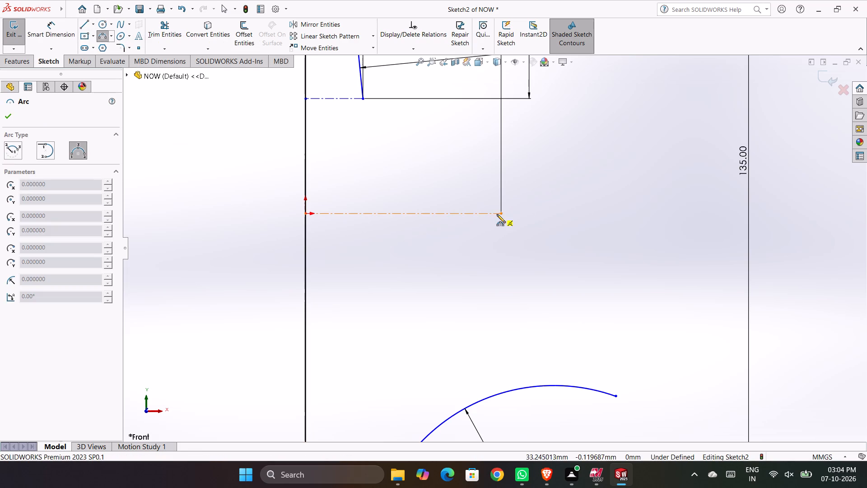
{"action": "left_click", "coordinate": [499, 212]}
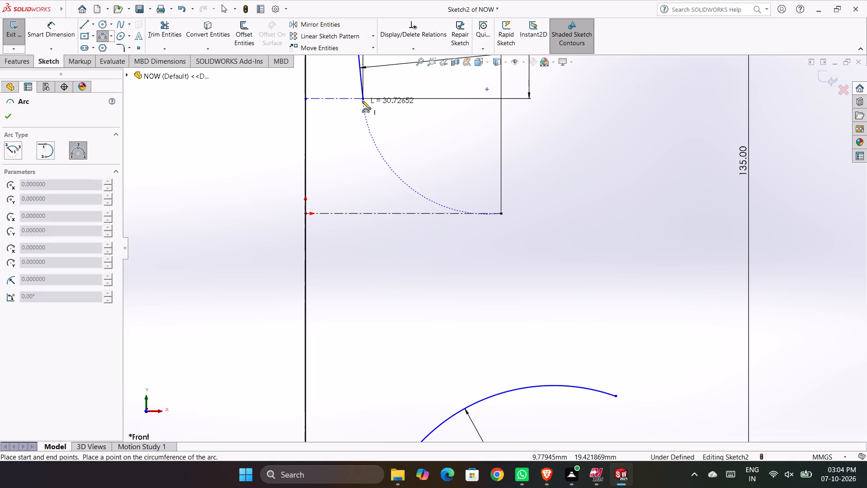
{"action": "left_click", "coordinate": [363, 100]}
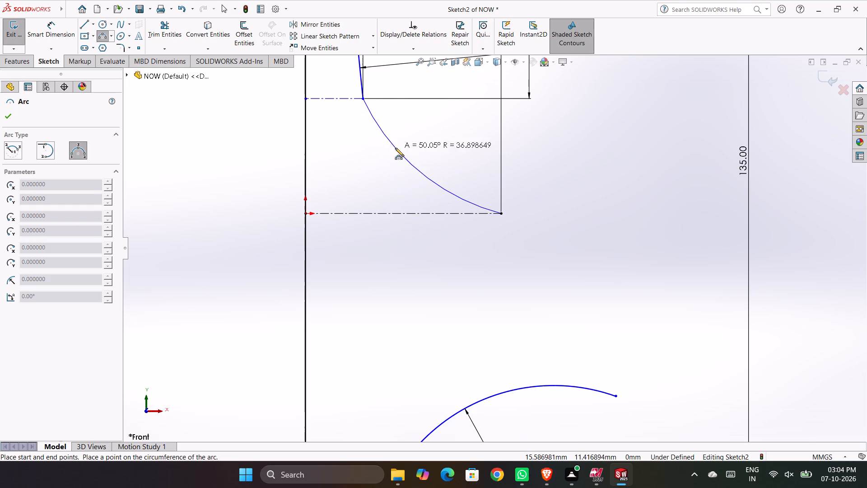
{"action": "left_click", "coordinate": [395, 146]}
{"action": "key", "text": "Escape"}
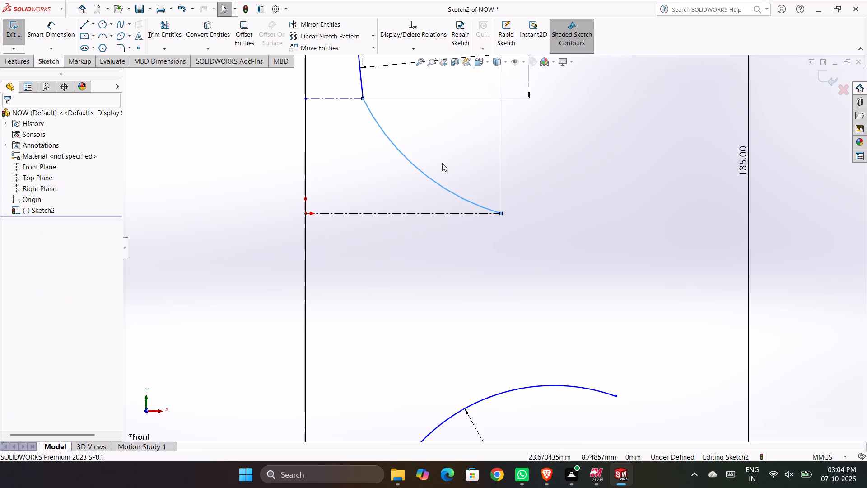
Dimension the new arc below the stem with a radius of 32 mm.
{"action": "left_click", "coordinate": [58, 27]}
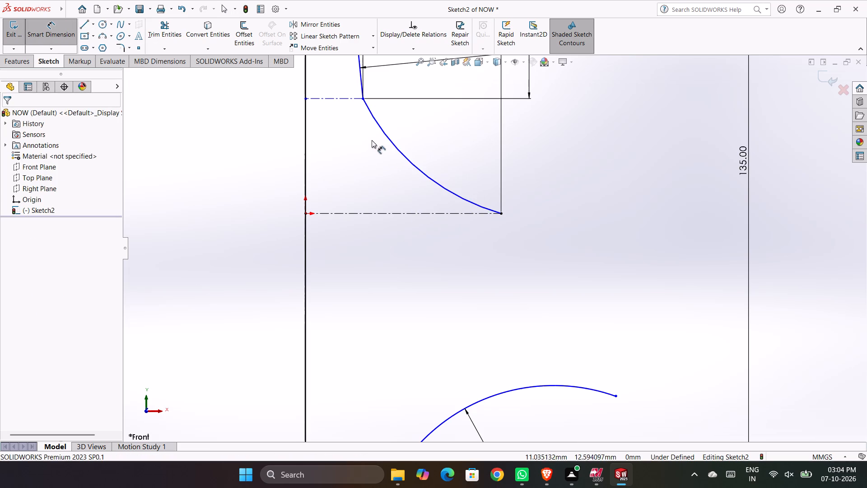
{"action": "left_click", "coordinate": [390, 143]}
{"action": "left_click", "coordinate": [448, 114]}
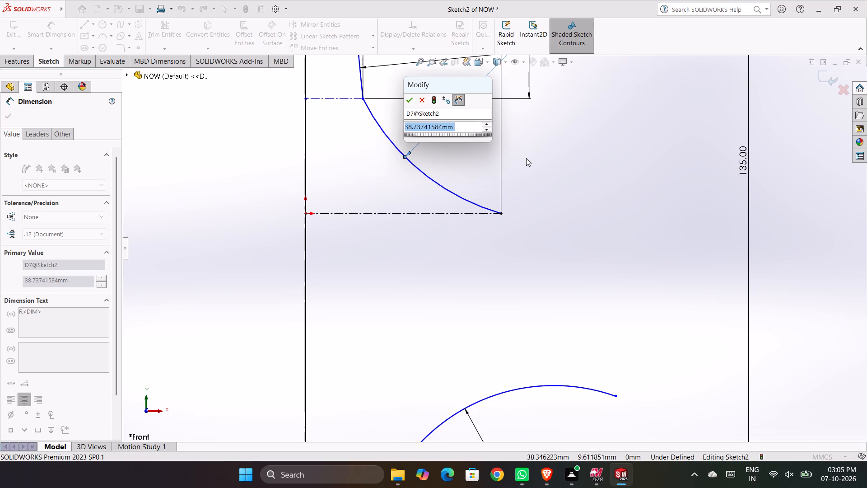
{"action": "type", "text": "32"}
{"action": "key", "text": "Return"}
{"action": "left_click", "coordinate": [676, 199]}
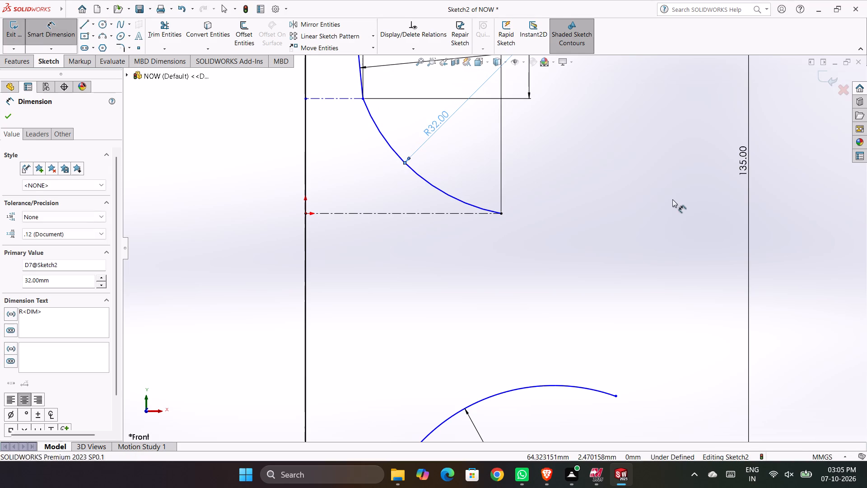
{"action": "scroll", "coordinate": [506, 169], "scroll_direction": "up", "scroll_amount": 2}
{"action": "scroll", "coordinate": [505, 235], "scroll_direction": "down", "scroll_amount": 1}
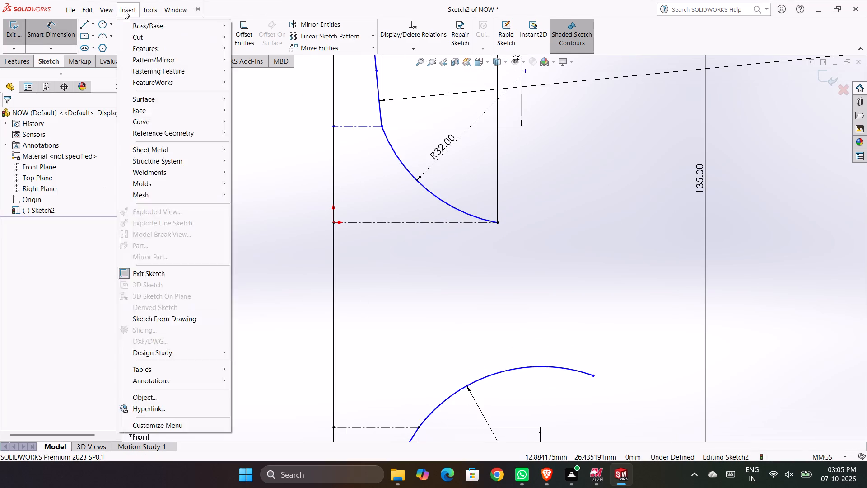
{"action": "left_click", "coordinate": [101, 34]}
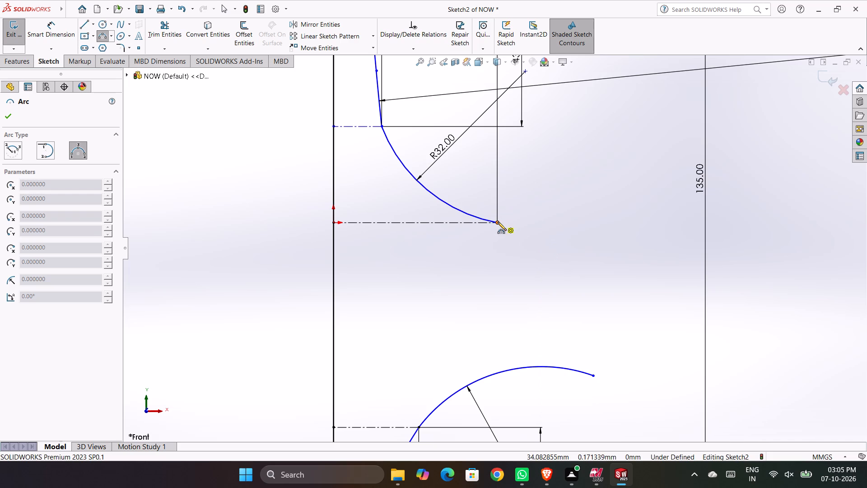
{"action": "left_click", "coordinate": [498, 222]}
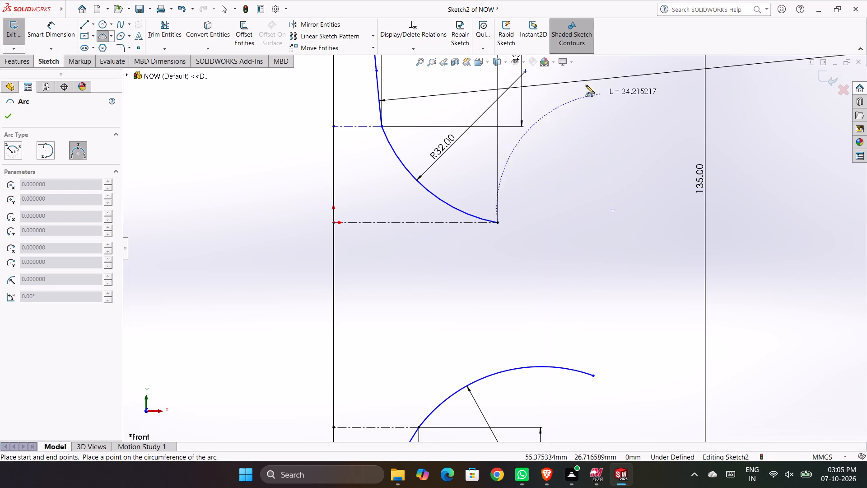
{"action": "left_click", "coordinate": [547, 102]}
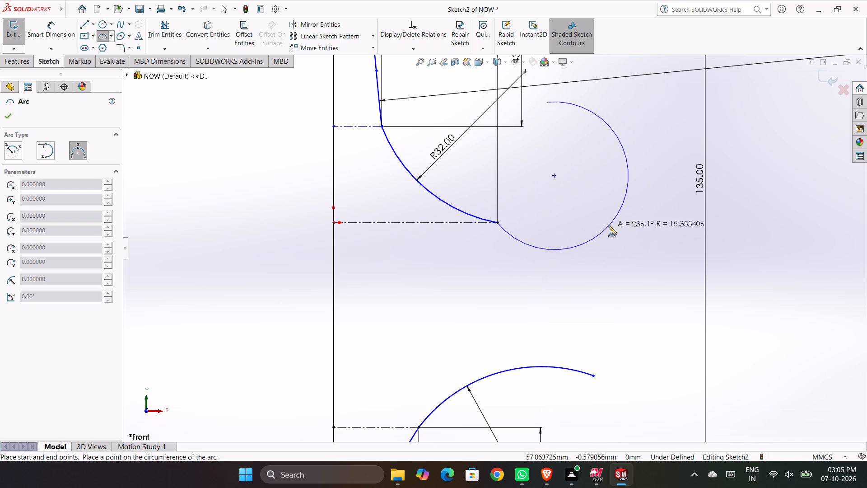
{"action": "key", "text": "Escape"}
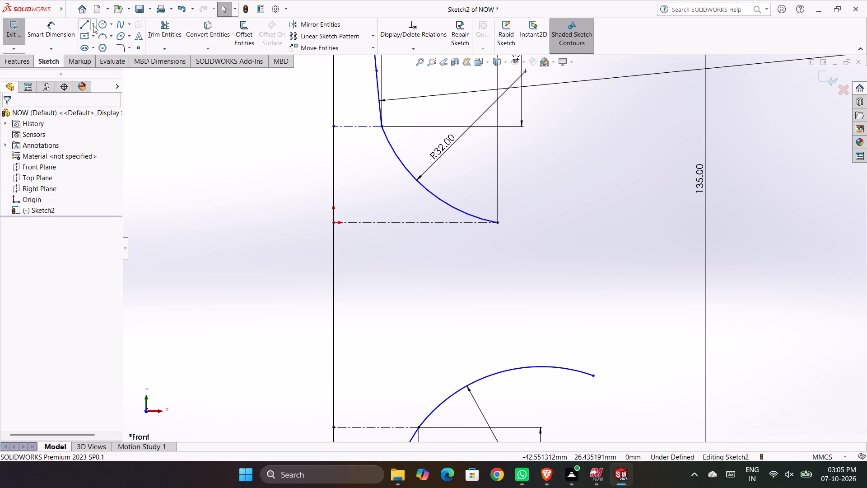
Draw a shallow three-point arc of about 56 mm radius, sloping down and outward from the outer end of the 34 mm construction line.
{"action": "left_click", "coordinate": [99, 34]}
{"action": "left_click", "coordinate": [605, 257]}
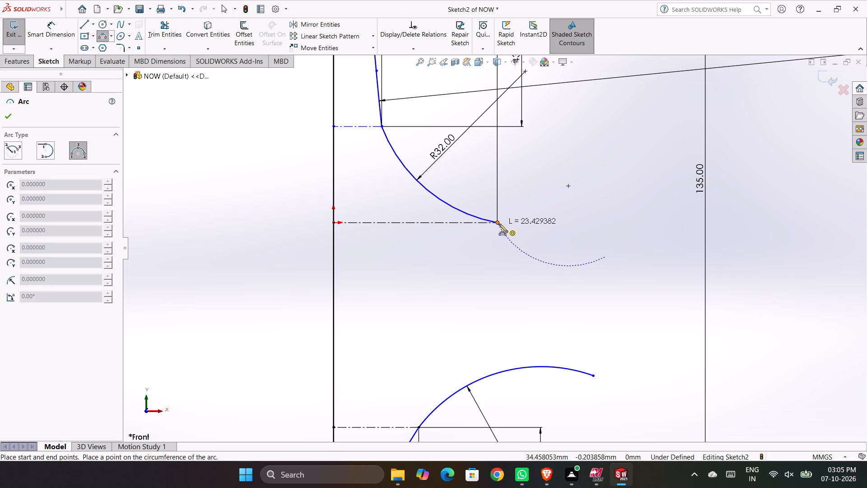
{"action": "left_click", "coordinate": [498, 223]}
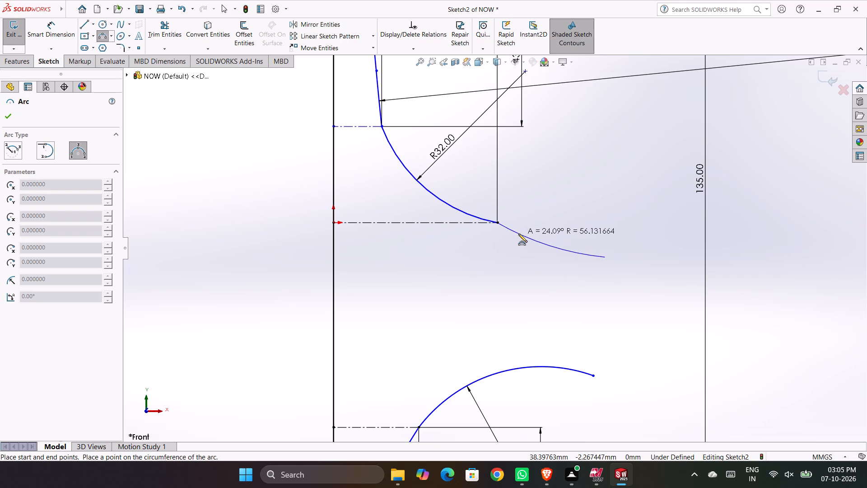
{"action": "left_click", "coordinate": [518, 234]}
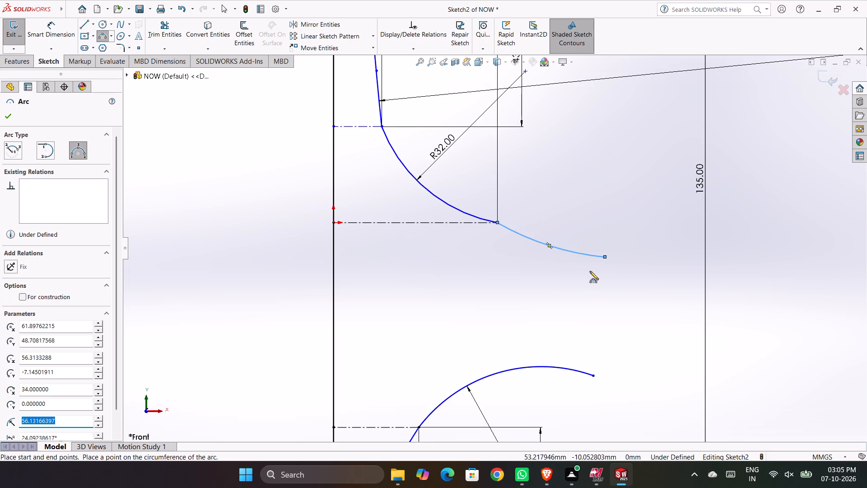
{"action": "key", "text": "Escape"}
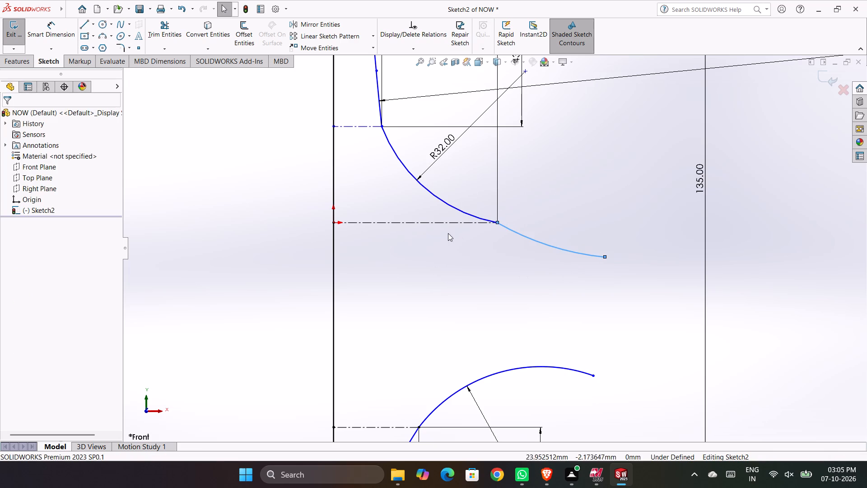
Dimension the shallow outer arc with a radius of 508 mm.
{"action": "left_click", "coordinate": [56, 32]}
{"action": "left_click", "coordinate": [522, 235]}
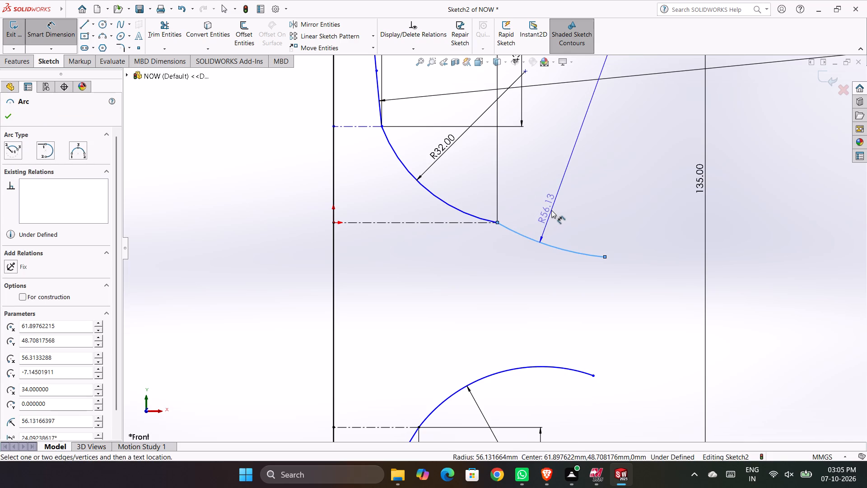
{"action": "left_click", "coordinate": [550, 202]}
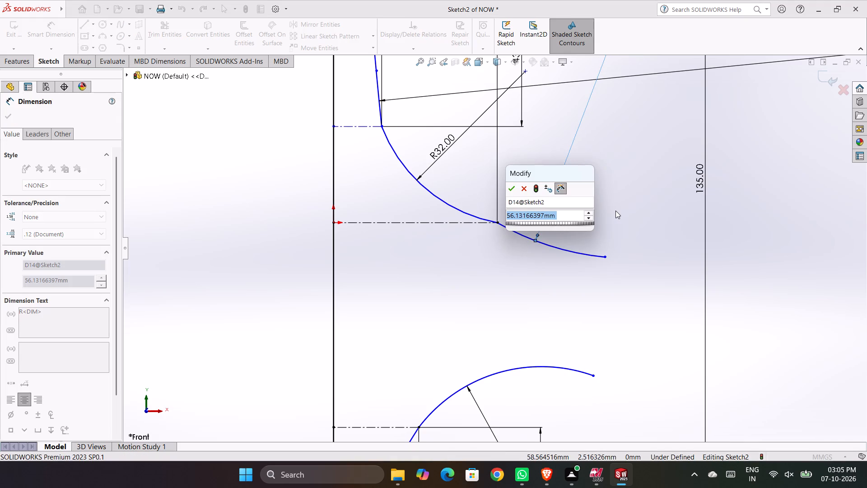
{"action": "type", "text": "508"}
{"action": "key", "text": "Return"}
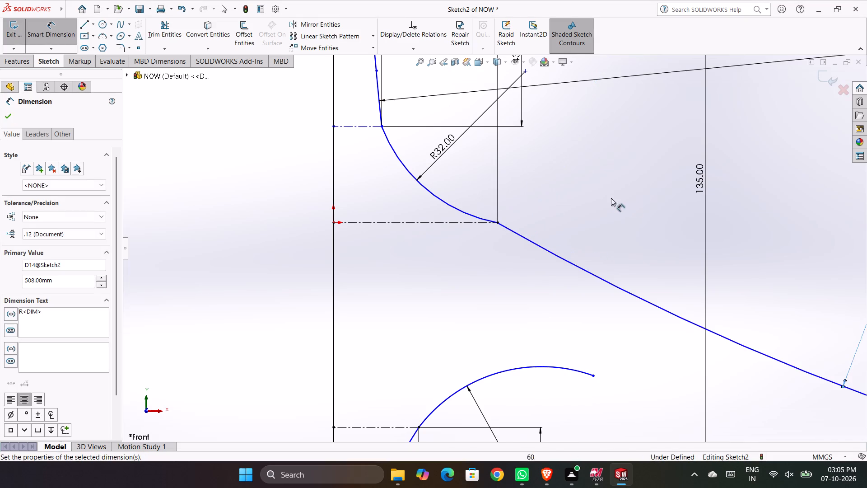
{"action": "left_click", "coordinate": [605, 199]}
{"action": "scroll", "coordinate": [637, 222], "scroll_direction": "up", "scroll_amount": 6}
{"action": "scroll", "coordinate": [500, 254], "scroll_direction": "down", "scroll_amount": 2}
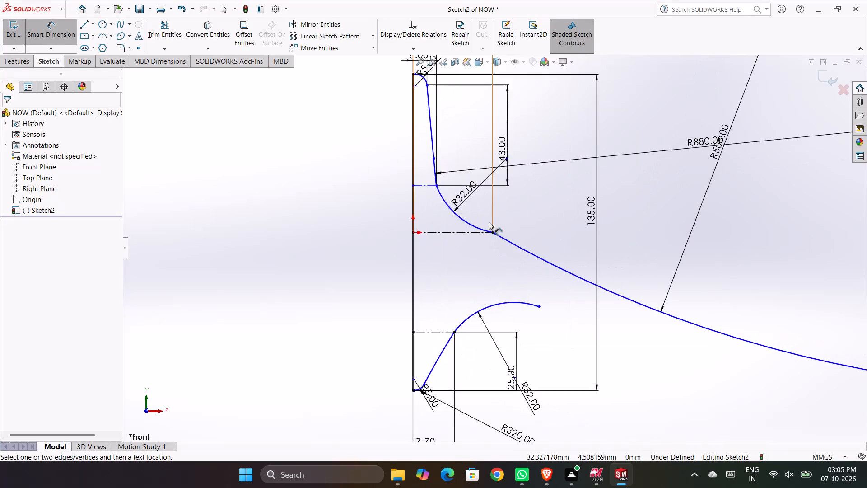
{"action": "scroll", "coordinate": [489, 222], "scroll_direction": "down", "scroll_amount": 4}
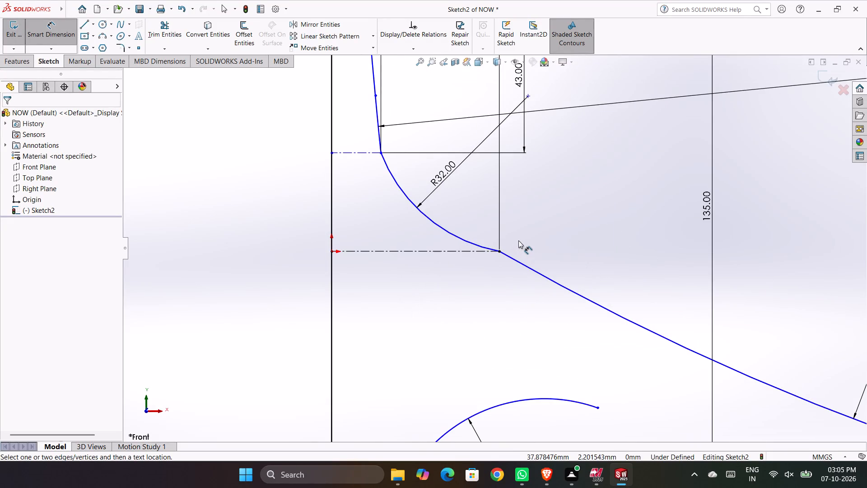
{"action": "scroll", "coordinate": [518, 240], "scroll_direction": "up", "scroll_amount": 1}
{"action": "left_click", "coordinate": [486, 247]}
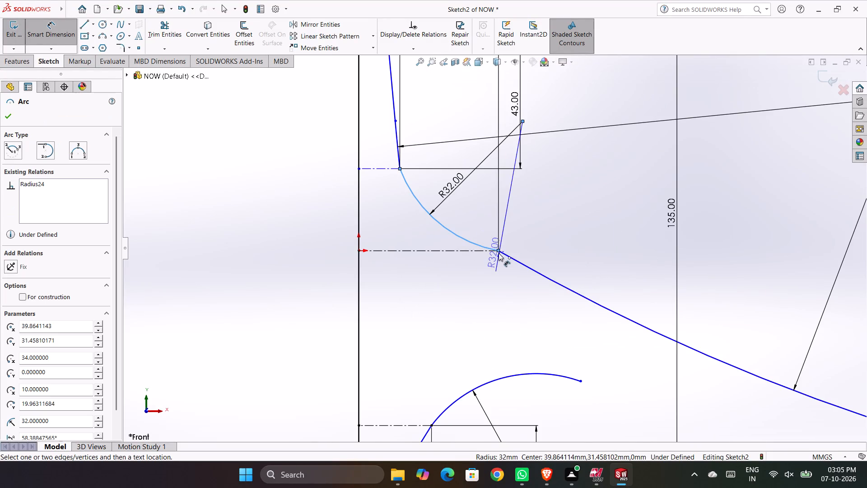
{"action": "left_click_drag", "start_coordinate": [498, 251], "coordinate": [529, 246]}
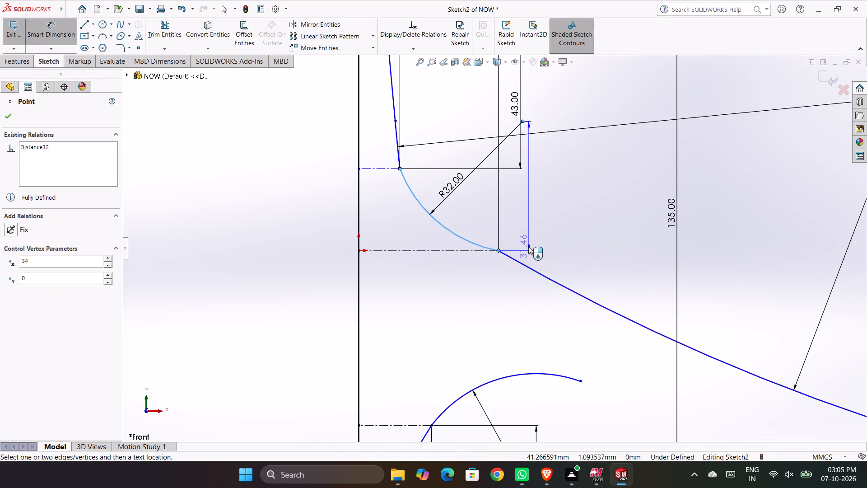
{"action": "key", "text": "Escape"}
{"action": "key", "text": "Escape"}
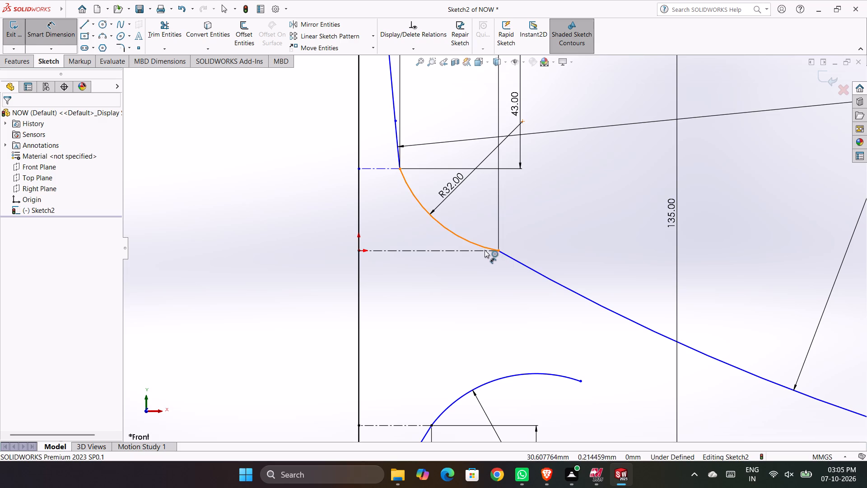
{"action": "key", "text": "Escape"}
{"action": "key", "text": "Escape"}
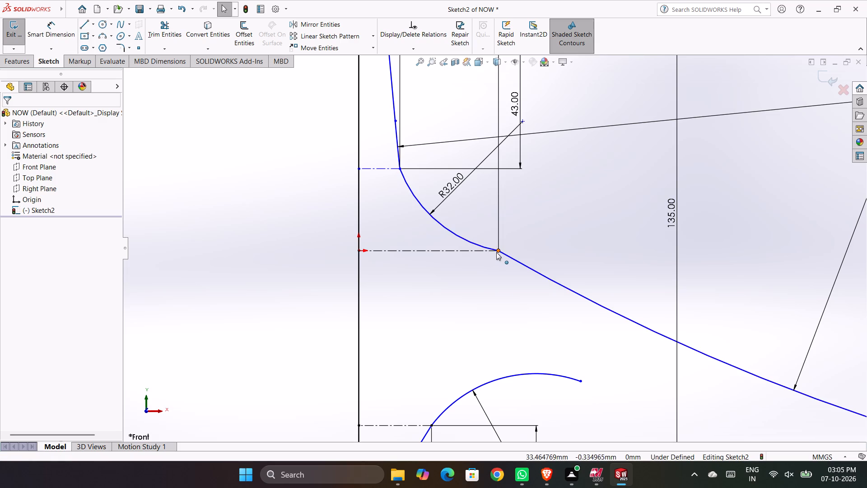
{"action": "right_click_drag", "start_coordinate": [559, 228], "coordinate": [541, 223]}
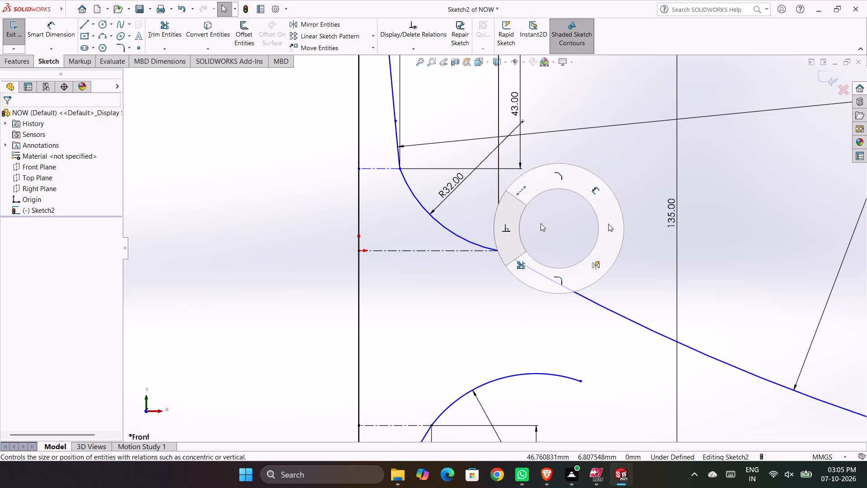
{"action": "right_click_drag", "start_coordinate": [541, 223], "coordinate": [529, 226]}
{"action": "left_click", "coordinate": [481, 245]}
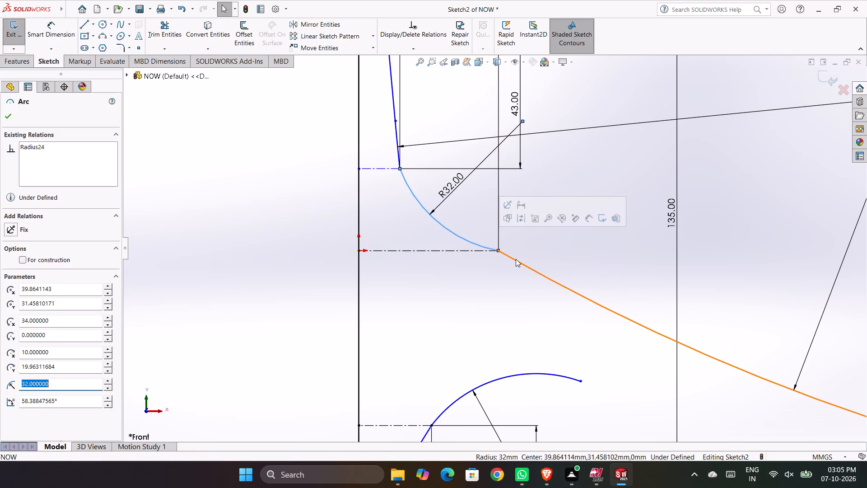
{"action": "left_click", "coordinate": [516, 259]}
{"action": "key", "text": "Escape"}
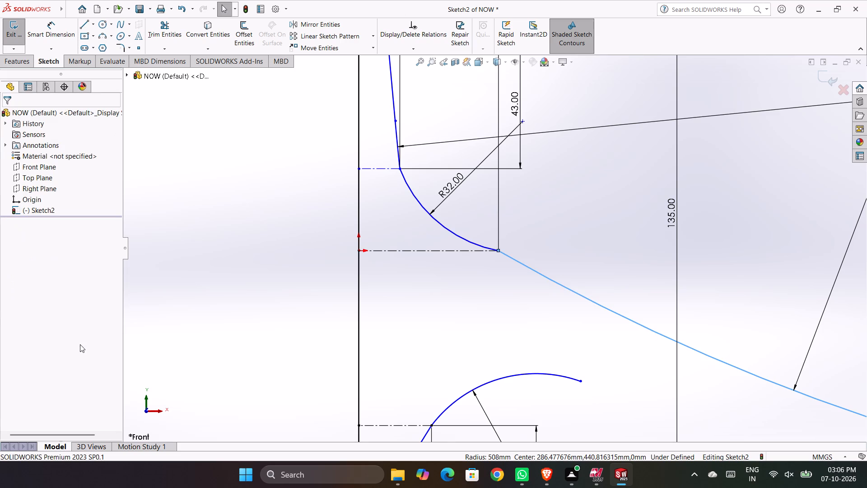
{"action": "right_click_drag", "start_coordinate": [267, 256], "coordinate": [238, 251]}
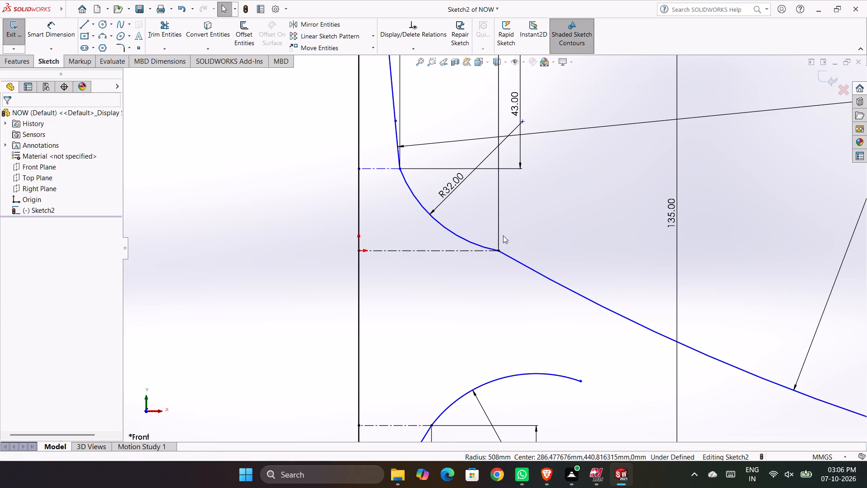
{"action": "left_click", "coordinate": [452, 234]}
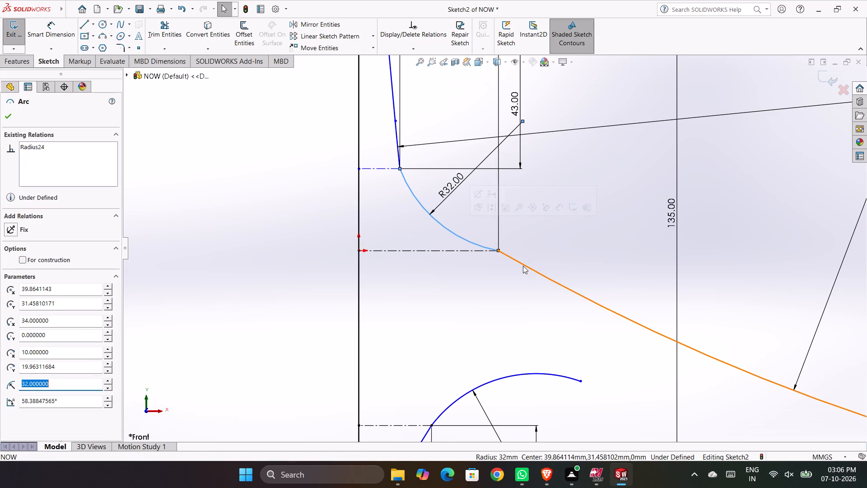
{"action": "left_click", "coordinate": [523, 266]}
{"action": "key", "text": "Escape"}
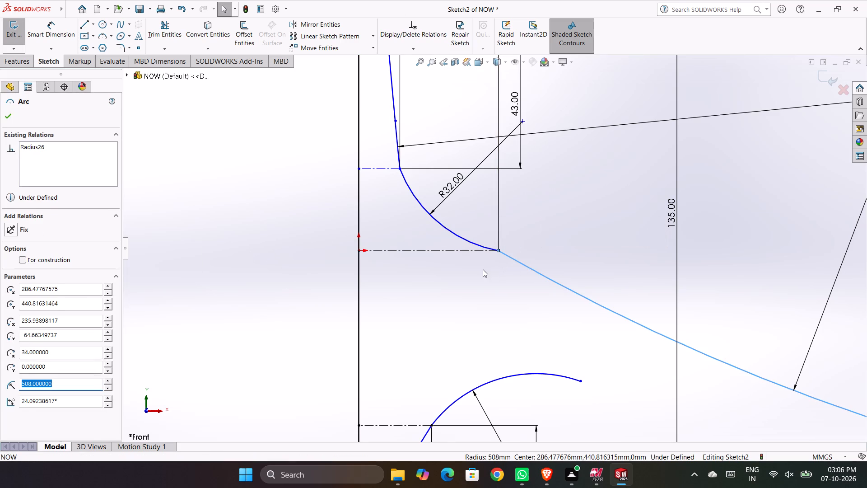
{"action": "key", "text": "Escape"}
Make the 32 mm radius arc and the shallow 508 mm radius arc tangent to each other.
{"action": "right_click_drag", "start_coordinate": [294, 249], "coordinate": [253, 258]}
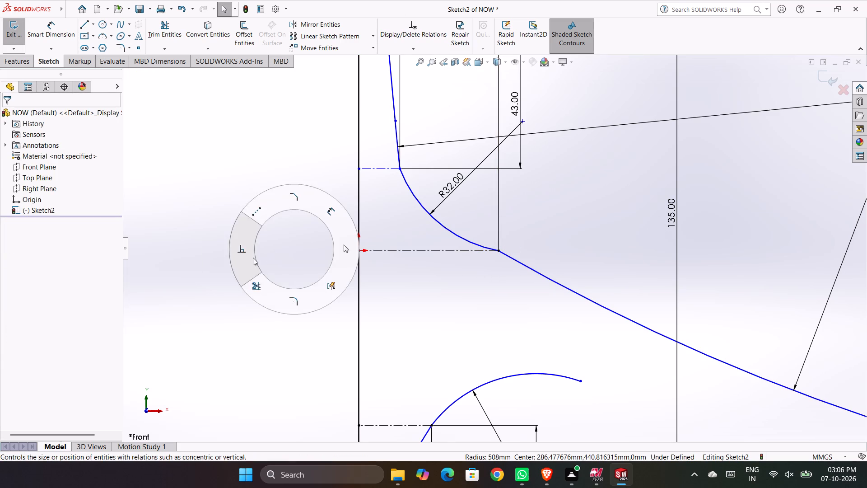
{"action": "right_click_drag", "start_coordinate": [253, 258], "coordinate": [251, 258]}
{"action": "left_click", "coordinate": [445, 230]}
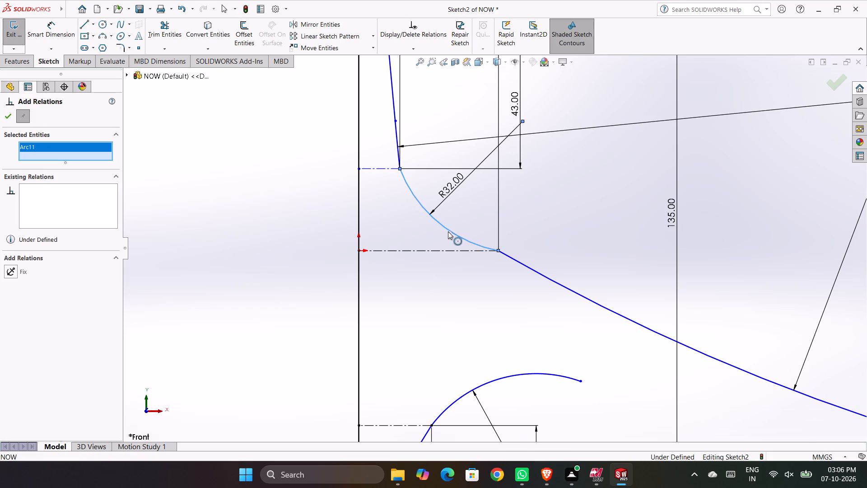
{"action": "left_click", "coordinate": [541, 274]}
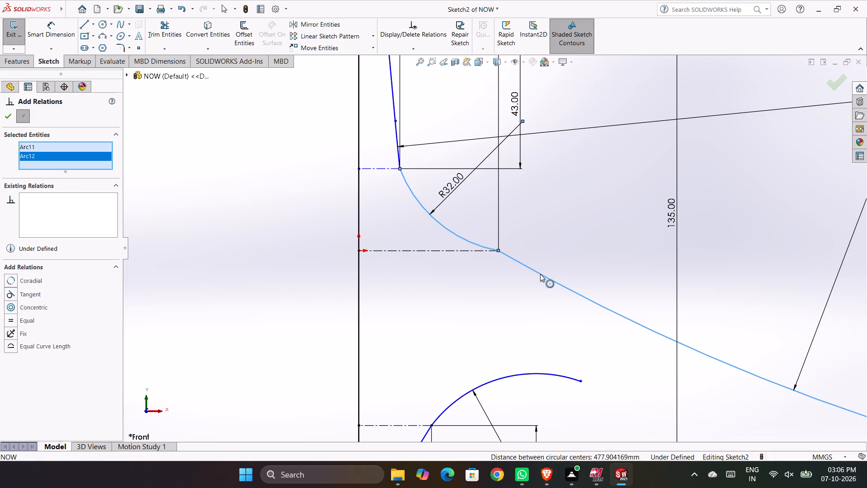
{"action": "left_click", "coordinate": [28, 290]}
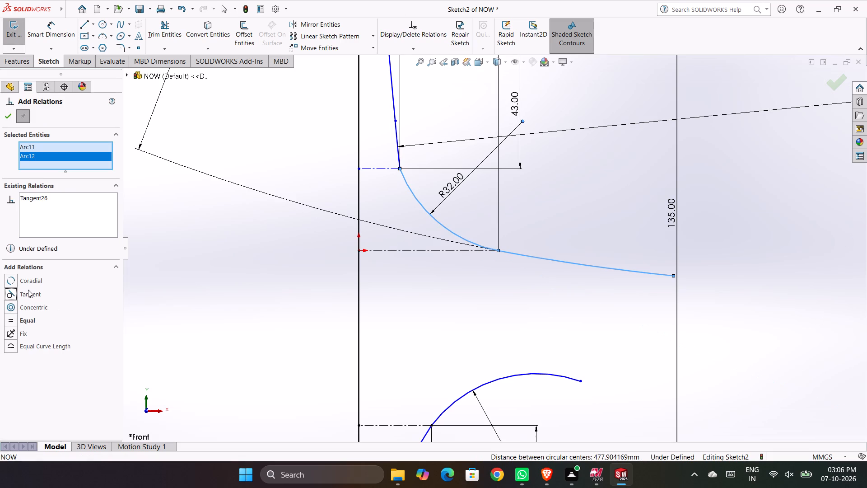
{"action": "left_click", "coordinate": [7, 118]}
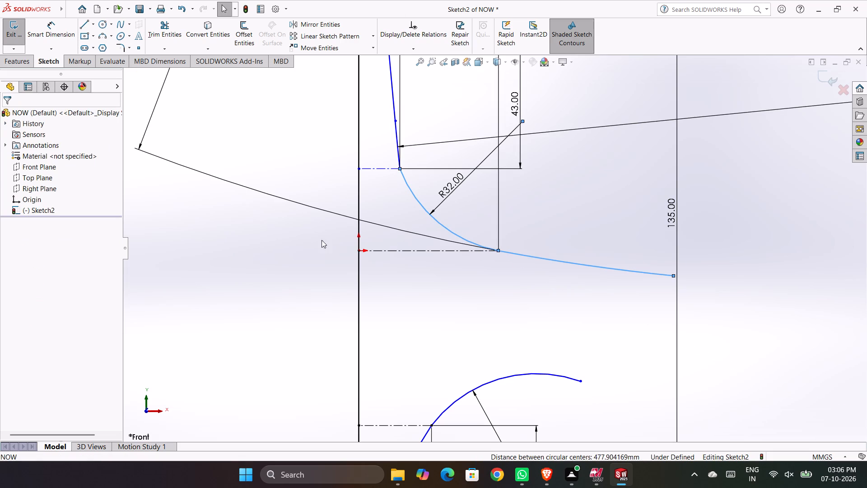
{"action": "key", "text": "Escape"}
Move the 508 mm radius dimension so that its leader points directly at the shallow outer arc.
{"action": "left_click_drag", "start_coordinate": [138, 147], "coordinate": [560, 228]}
{"action": "left_click", "coordinate": [743, 259]}
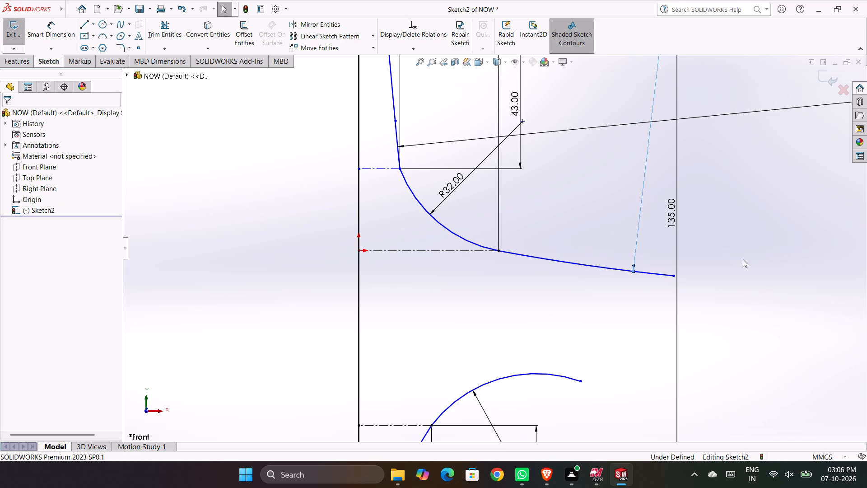
{"action": "key", "text": "Escape"}
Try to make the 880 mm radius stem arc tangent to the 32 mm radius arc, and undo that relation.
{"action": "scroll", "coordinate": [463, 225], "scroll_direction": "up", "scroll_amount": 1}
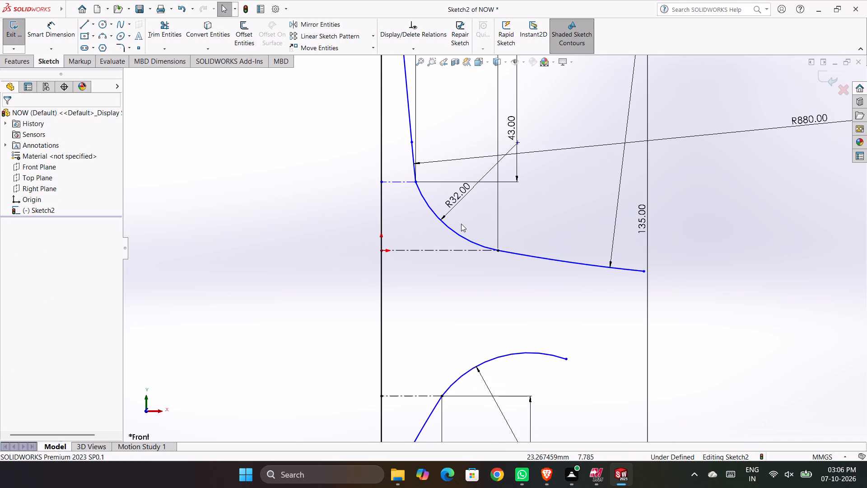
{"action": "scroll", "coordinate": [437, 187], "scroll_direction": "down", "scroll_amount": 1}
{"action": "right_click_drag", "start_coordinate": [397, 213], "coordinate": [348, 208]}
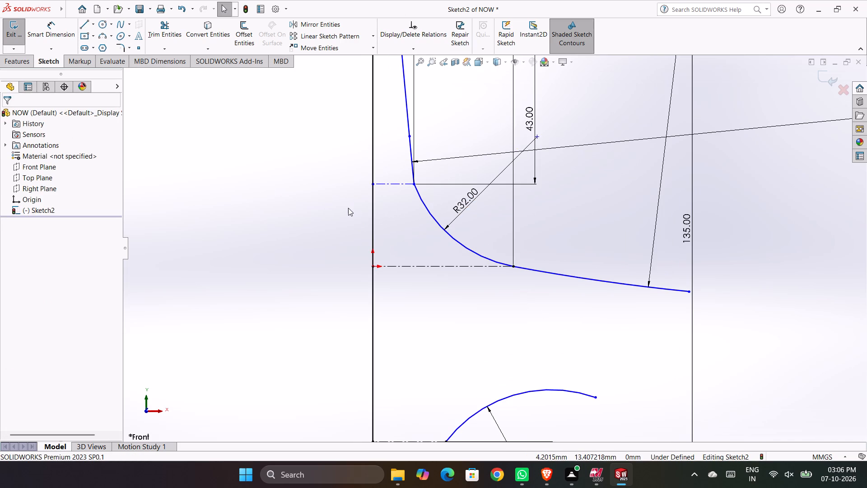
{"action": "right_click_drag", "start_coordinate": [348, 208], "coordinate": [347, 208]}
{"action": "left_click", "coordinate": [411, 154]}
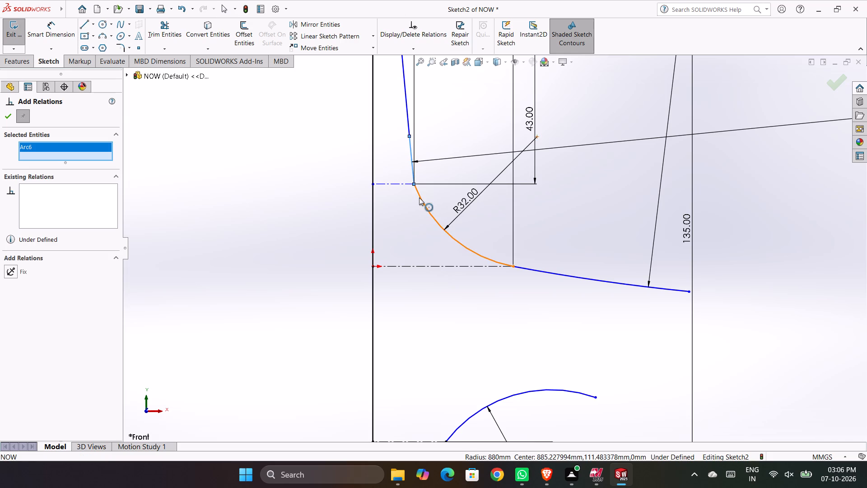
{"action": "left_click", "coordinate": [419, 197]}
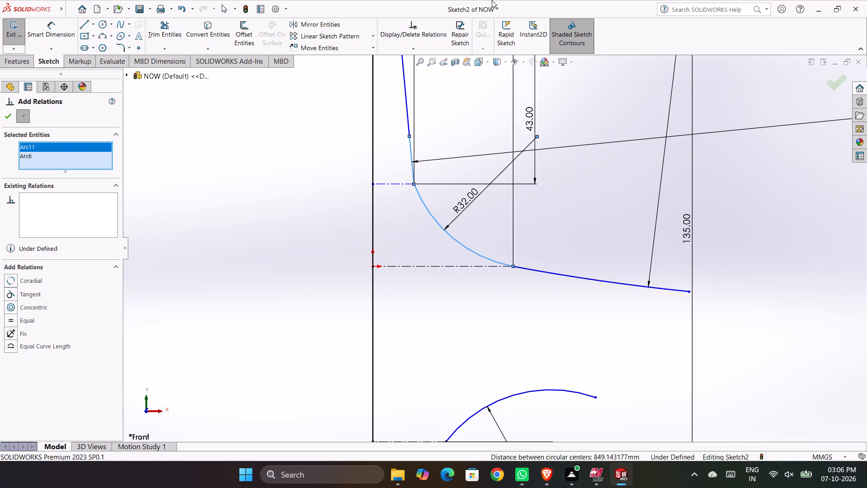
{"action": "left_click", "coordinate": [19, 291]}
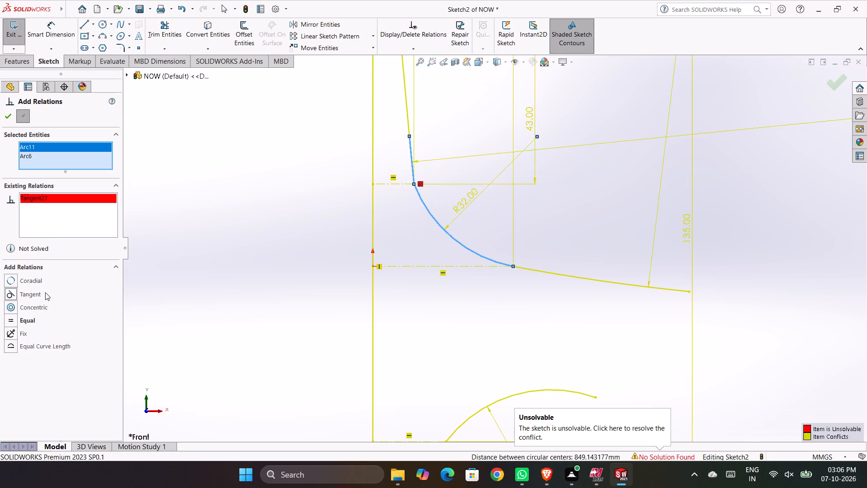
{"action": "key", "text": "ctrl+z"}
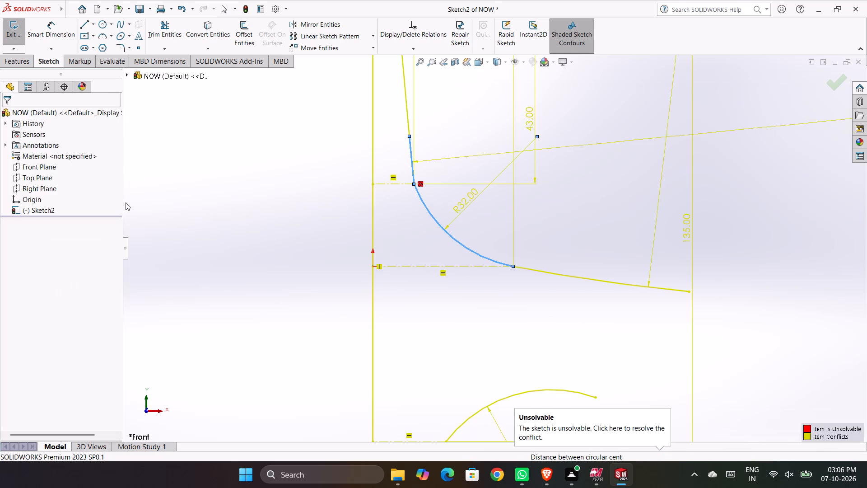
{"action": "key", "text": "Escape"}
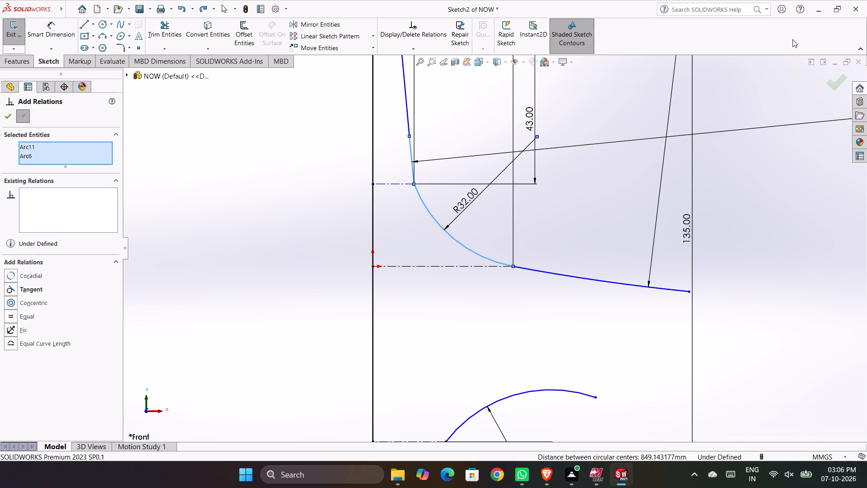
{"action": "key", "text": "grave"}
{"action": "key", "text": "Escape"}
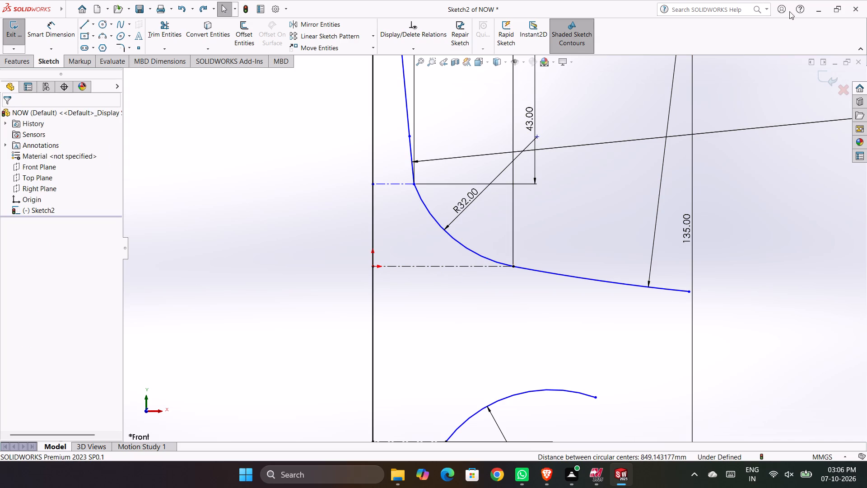
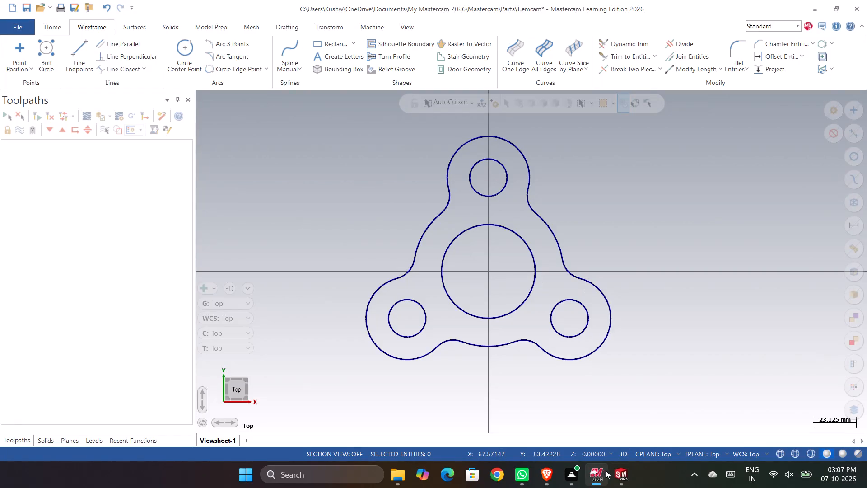
Switch to SOLIDWORKS and draw a vertical construction line about 8 mm downward from where the upper 32 mm and 508 mm arcs meet.
{"action": "left_click", "coordinate": [618, 473]}
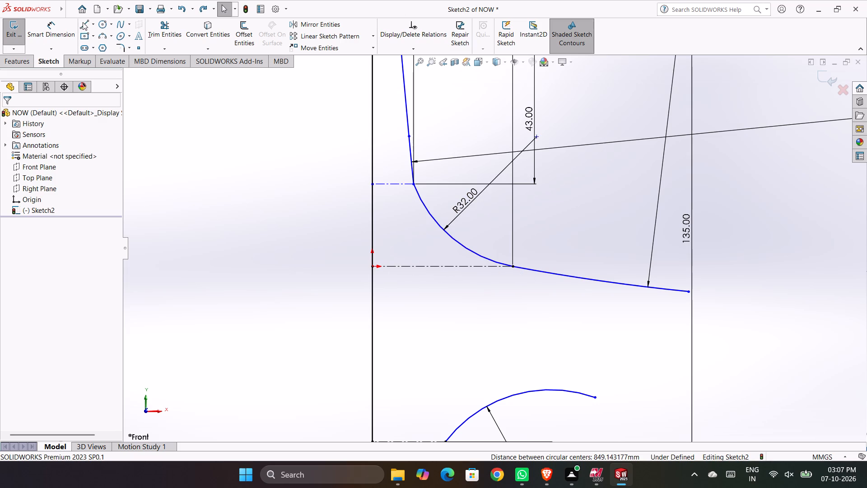
{"action": "right_click_drag", "start_coordinate": [200, 147], "coordinate": [174, 139]}
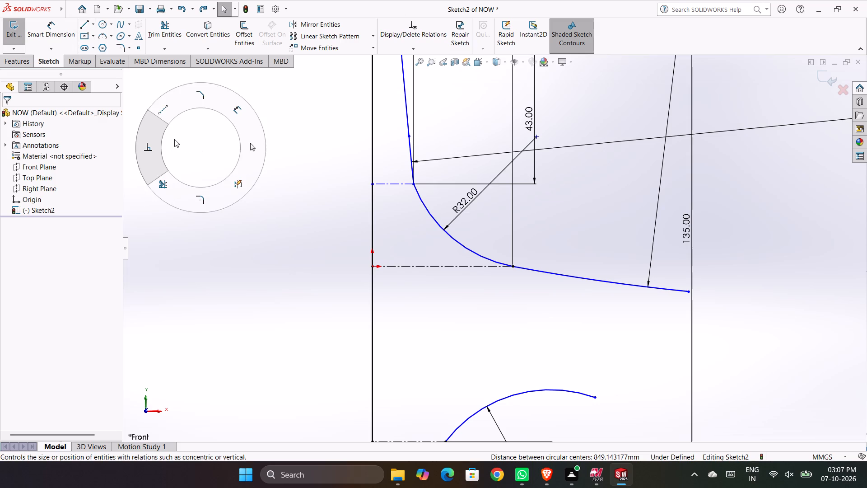
{"action": "right_click_drag", "start_coordinate": [174, 139], "coordinate": [154, 118]}
{"action": "left_click", "coordinate": [510, 265]}
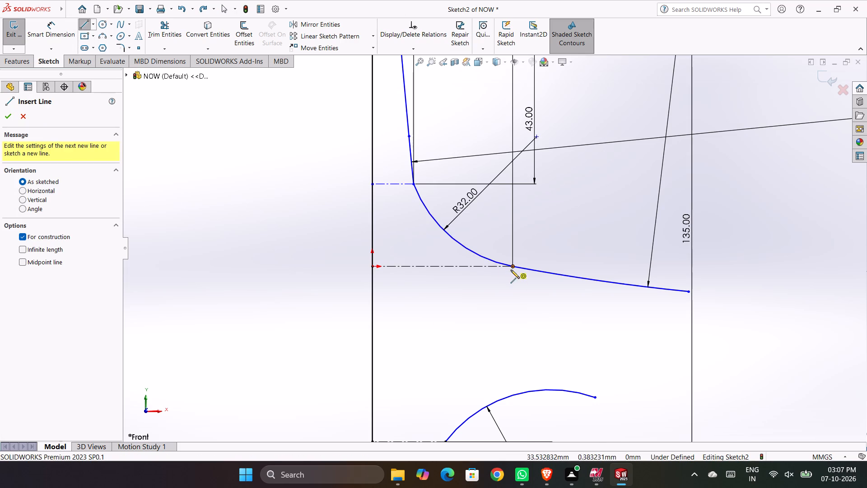
{"action": "left_click", "coordinate": [513, 299]}
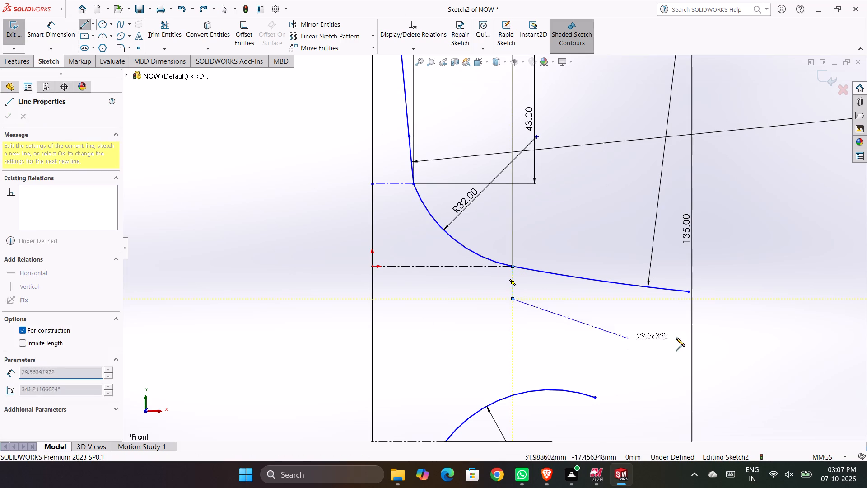
{"action": "key", "text": "Escape"}
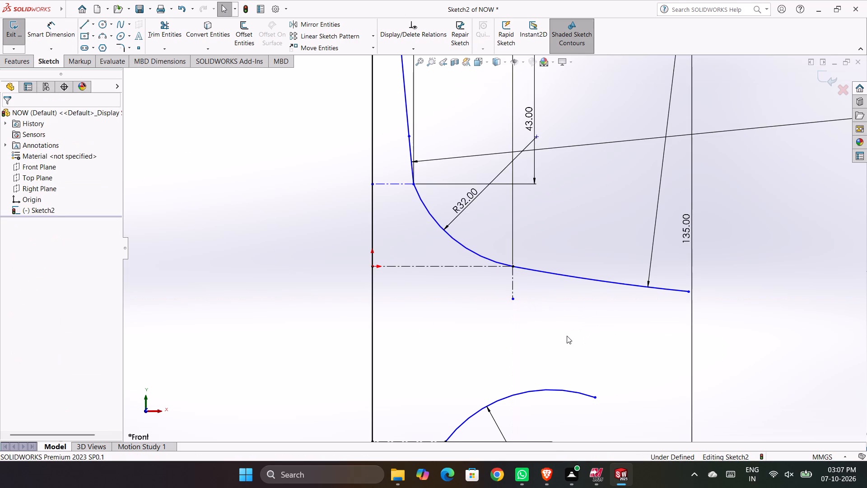
{"action": "scroll", "coordinate": [485, 260], "scroll_direction": "up", "scroll_amount": 1}
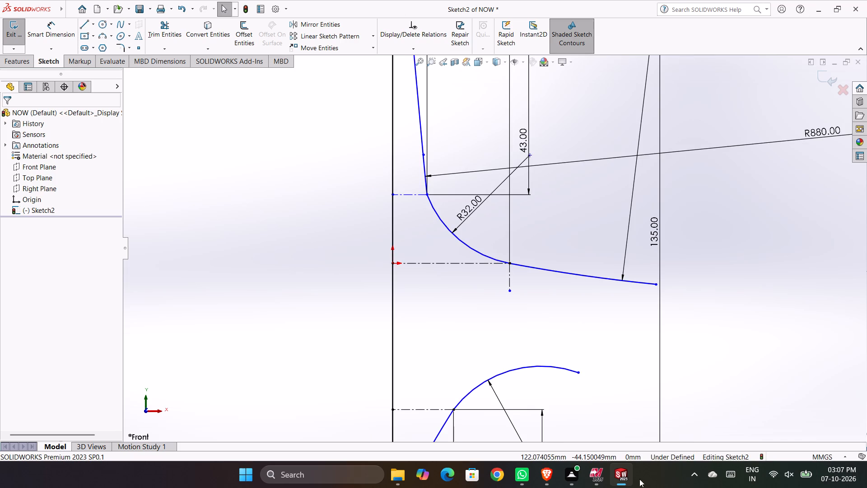
Switch to Mastercam and start a new file, discarding the changes to T.emcam.
{"action": "left_click", "coordinate": [592, 476]}
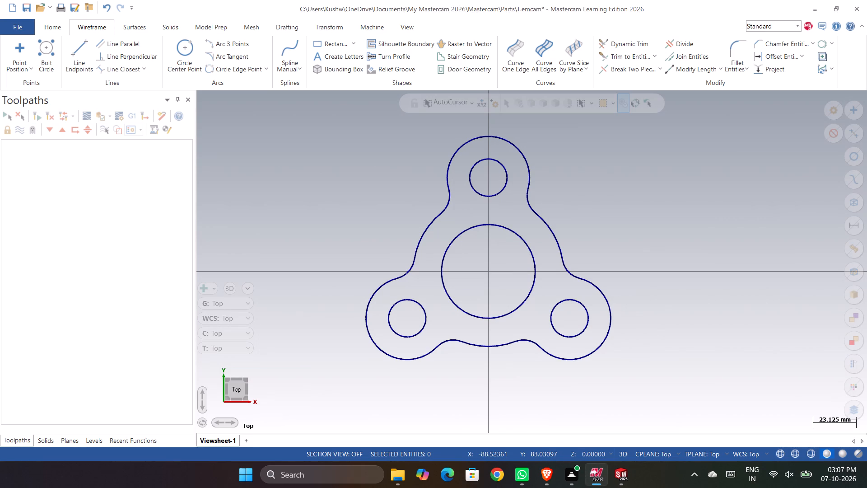
{"action": "key", "text": "ctrl+n"}
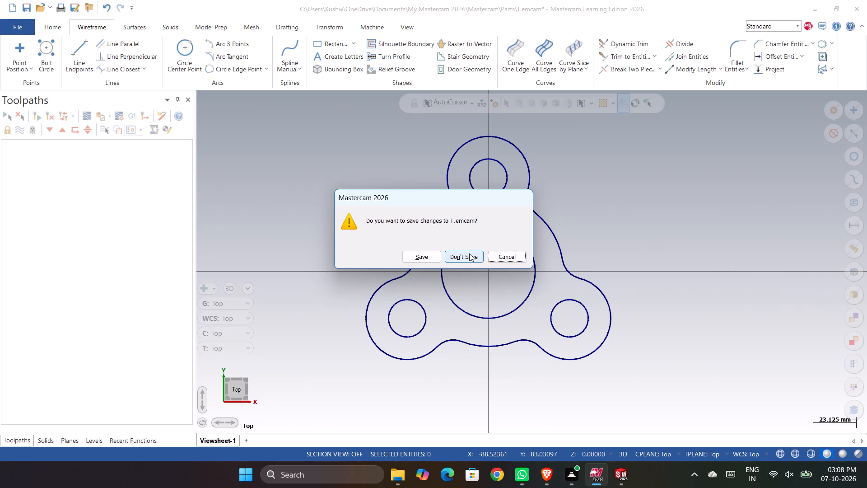
{"action": "left_click", "coordinate": [469, 258]}
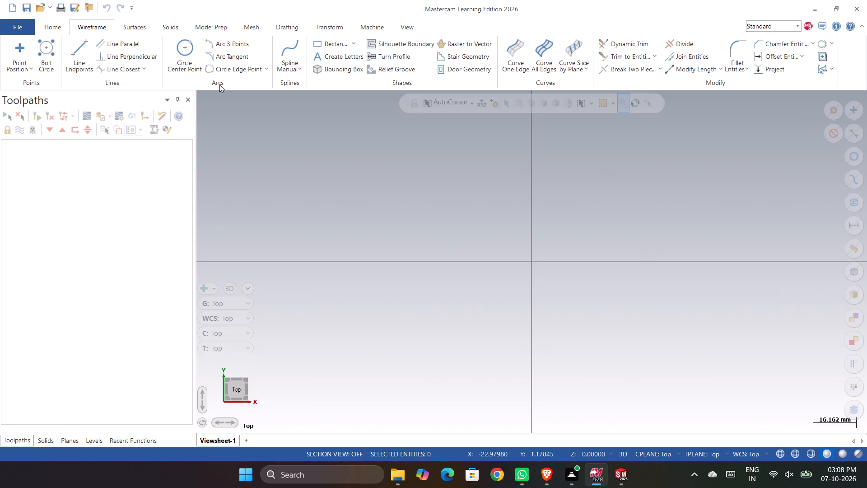
Switch back to SOLIDWORKS and dimension the short vertical construction line to 5 mm.
{"action": "left_click", "coordinate": [612, 480]}
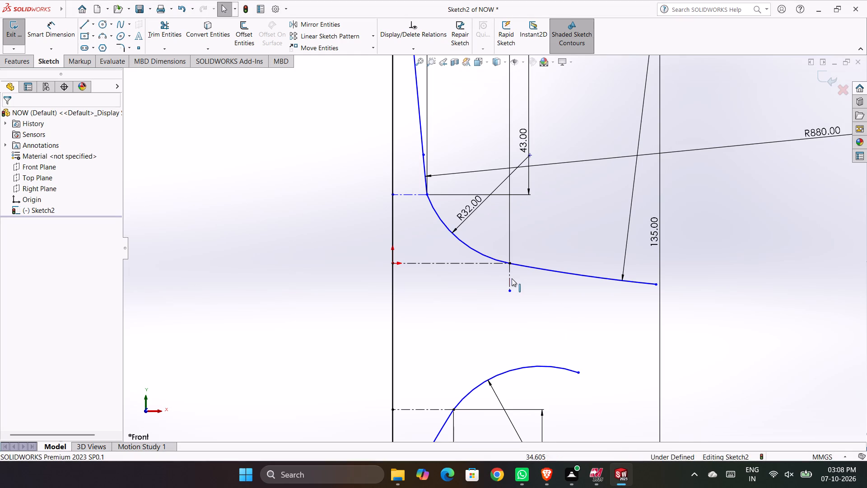
{"action": "left_click", "coordinate": [53, 33]}
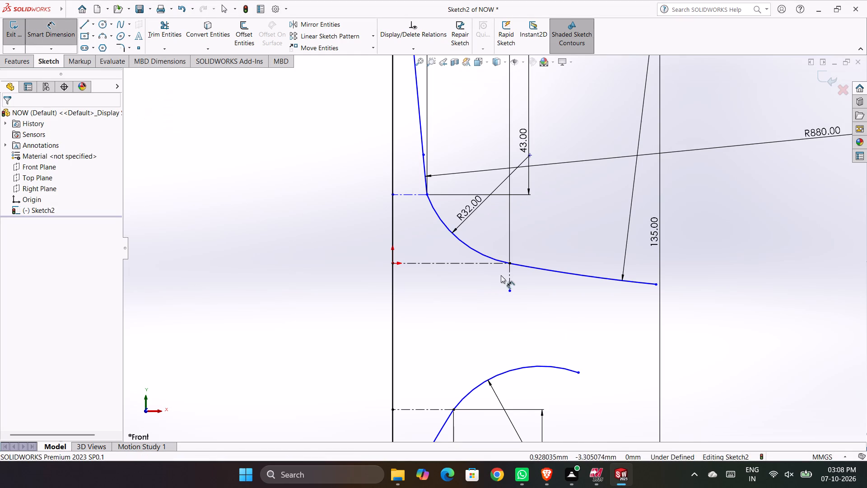
{"action": "left_click", "coordinate": [510, 280]}
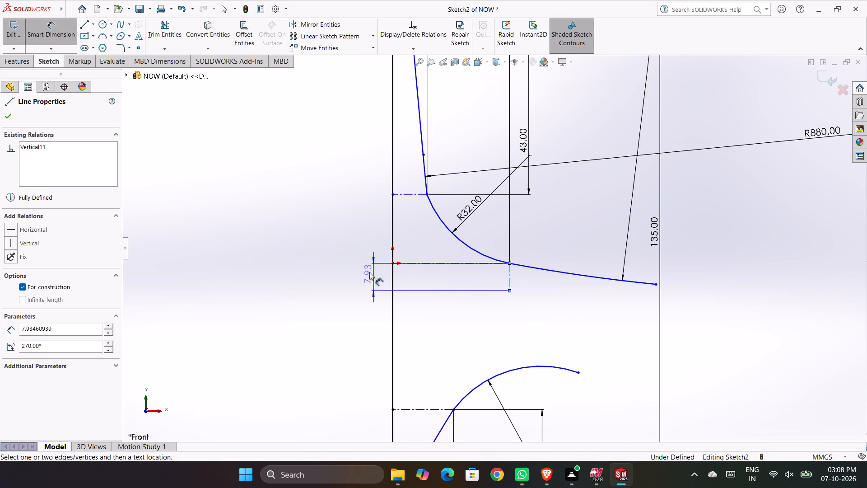
{"action": "left_click", "coordinate": [344, 284]}
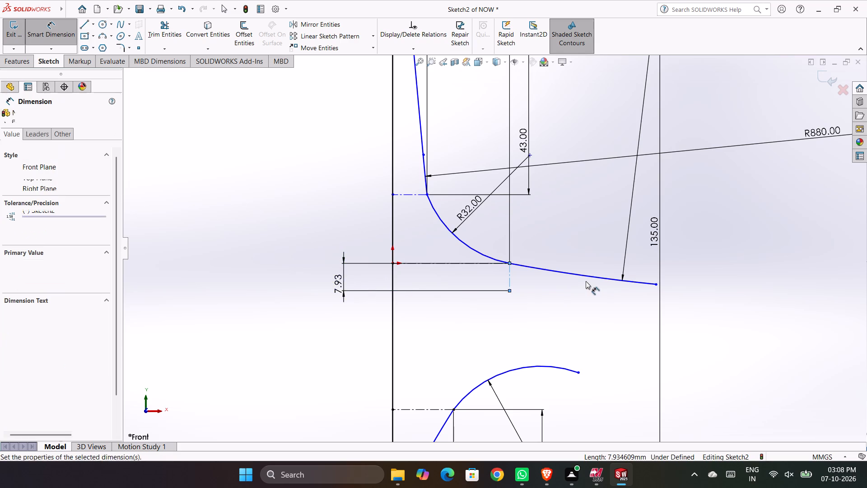
{"action": "key", "text": "5"}
{"action": "key", "text": "Return"}
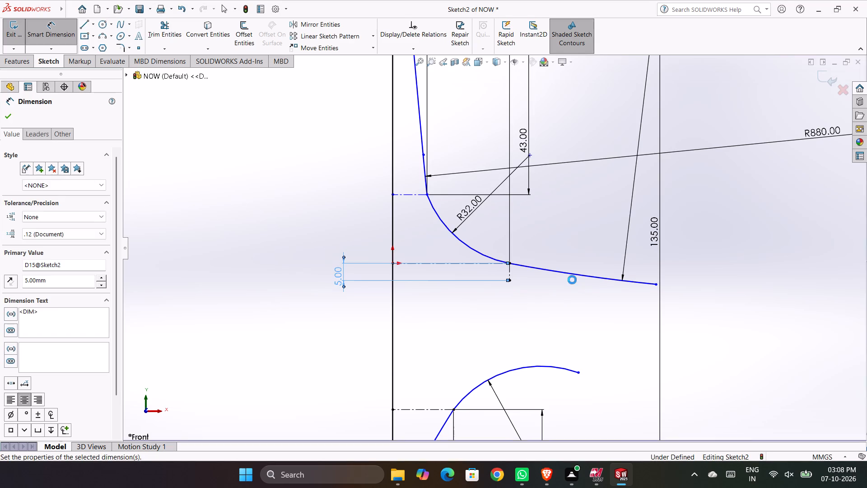
{"action": "left_click", "coordinate": [754, 258]}
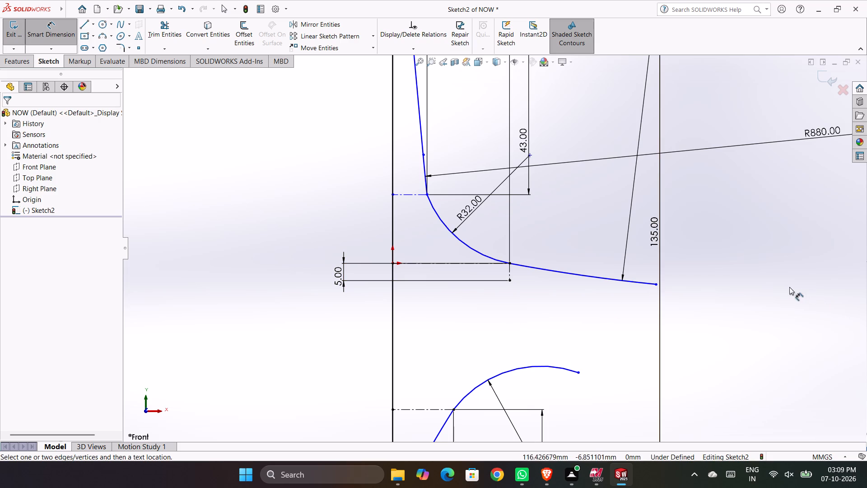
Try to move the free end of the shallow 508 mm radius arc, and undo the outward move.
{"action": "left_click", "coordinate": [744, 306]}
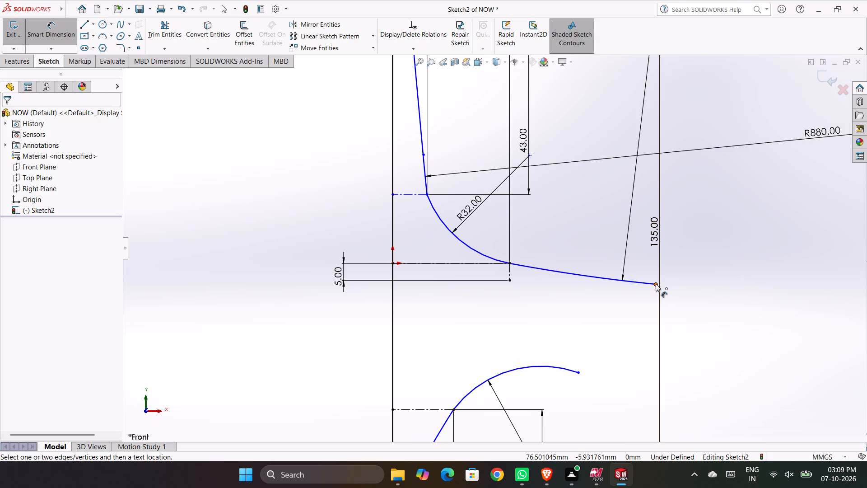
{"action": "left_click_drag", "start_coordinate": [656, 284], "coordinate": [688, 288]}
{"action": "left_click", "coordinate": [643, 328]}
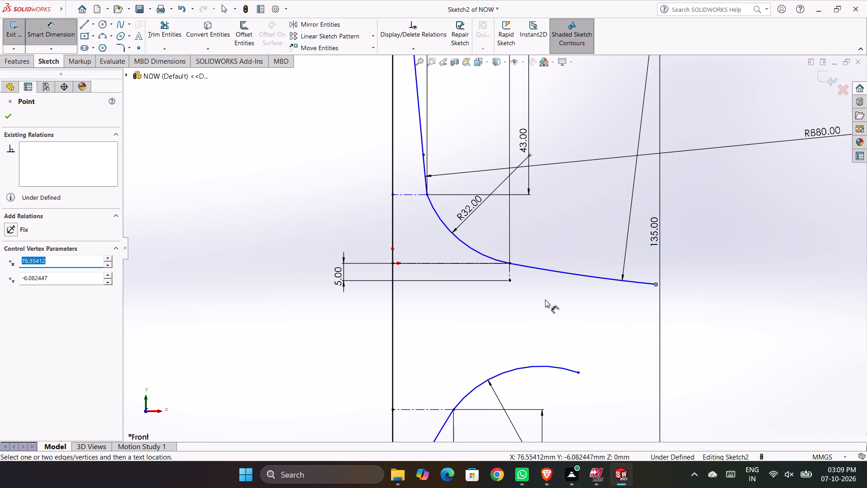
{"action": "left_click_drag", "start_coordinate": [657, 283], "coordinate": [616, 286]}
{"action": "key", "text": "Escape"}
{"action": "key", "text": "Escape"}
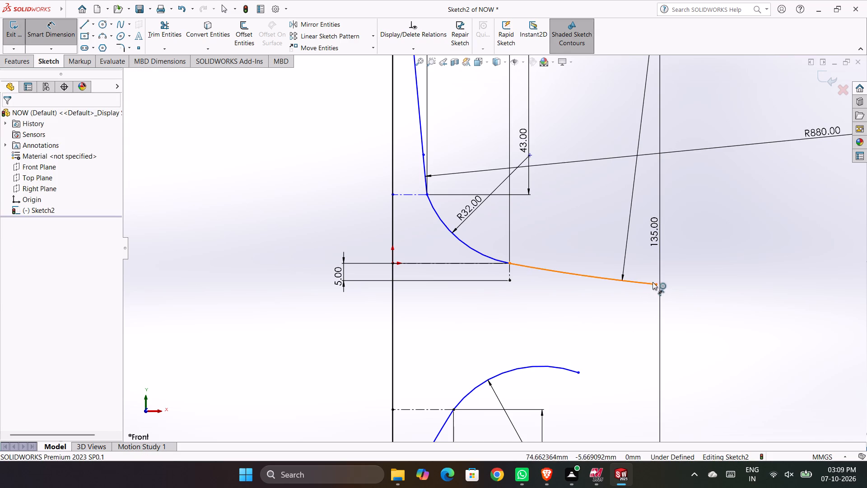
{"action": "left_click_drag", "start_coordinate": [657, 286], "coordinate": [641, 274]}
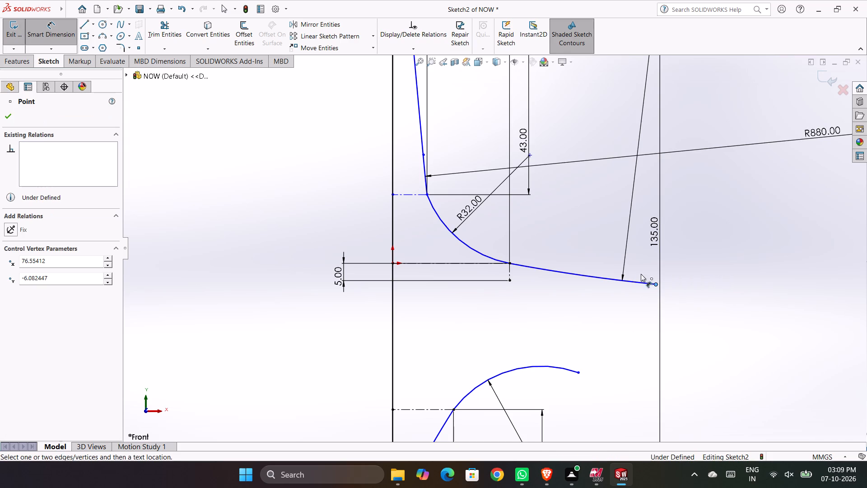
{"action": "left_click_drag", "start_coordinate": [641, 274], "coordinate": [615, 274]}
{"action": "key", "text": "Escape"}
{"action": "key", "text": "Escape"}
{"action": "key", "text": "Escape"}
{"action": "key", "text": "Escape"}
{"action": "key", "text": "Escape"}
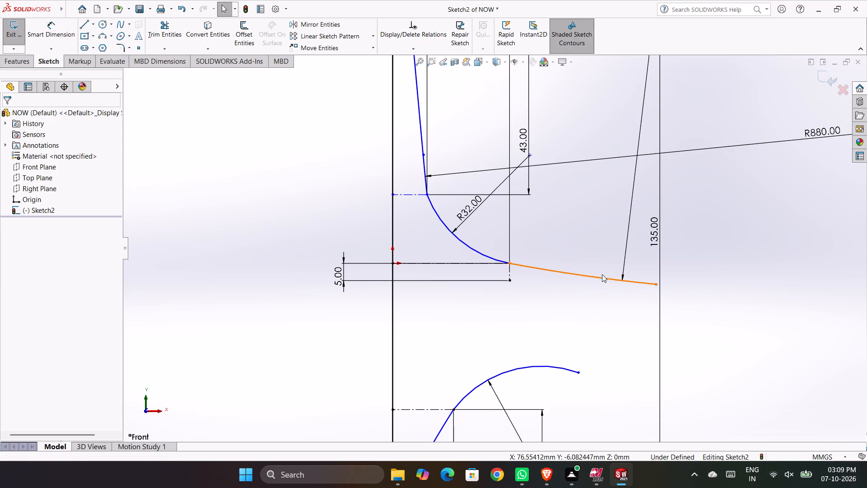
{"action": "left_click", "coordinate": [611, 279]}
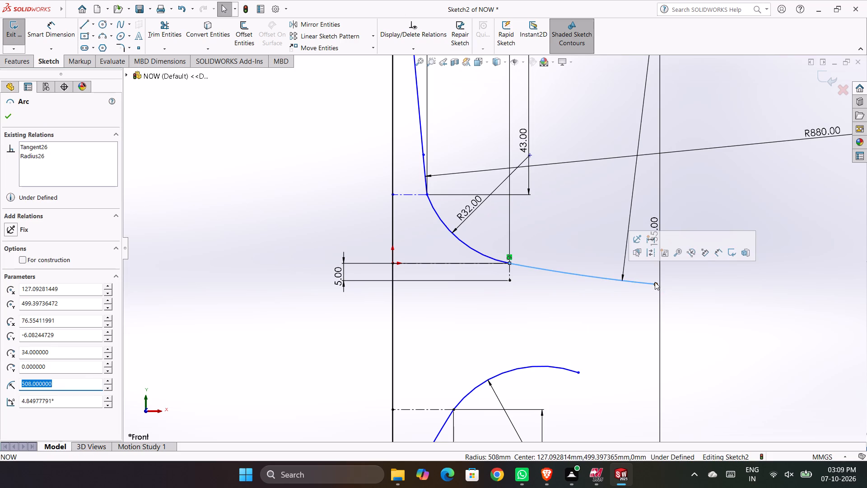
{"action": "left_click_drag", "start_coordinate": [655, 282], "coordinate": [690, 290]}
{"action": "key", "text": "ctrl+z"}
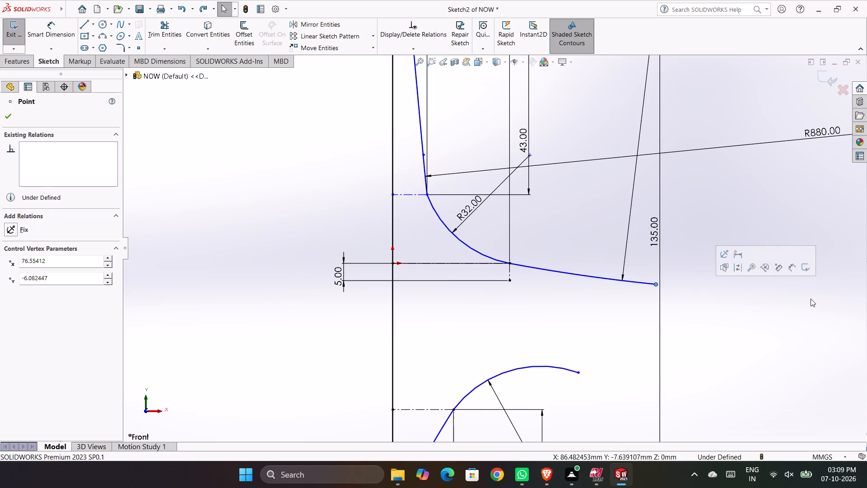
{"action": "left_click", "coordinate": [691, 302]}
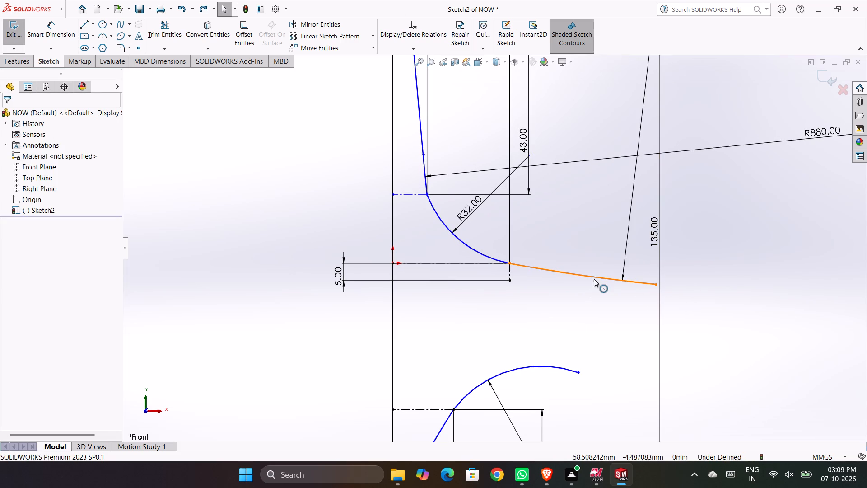
Reposition the lower arc's 32 mm radius dimension and the adjacent 25 mm height dimension so they no longer overlap.
{"action": "left_click", "coordinate": [500, 315]}
{"action": "scroll", "coordinate": [516, 324], "scroll_direction": "up", "scroll_amount": 5}
{"action": "scroll", "coordinate": [564, 282], "scroll_direction": "down", "scroll_amount": 2}
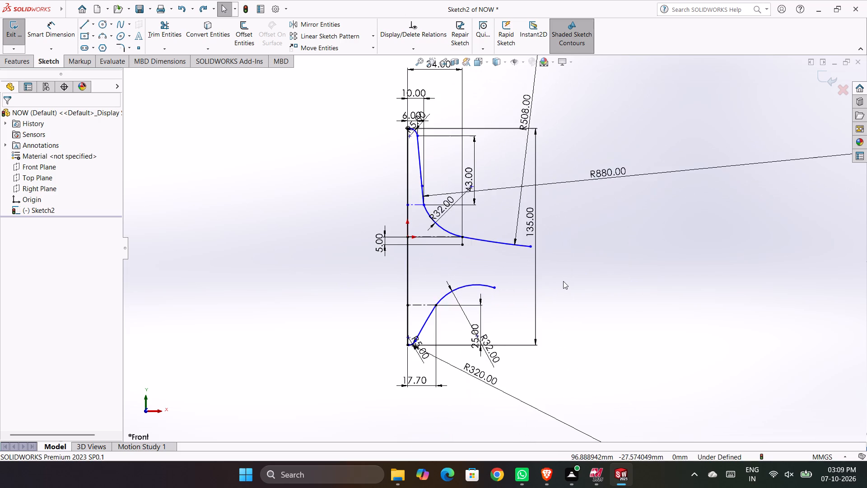
{"action": "scroll", "coordinate": [563, 281], "scroll_direction": "down", "scroll_amount": 1}
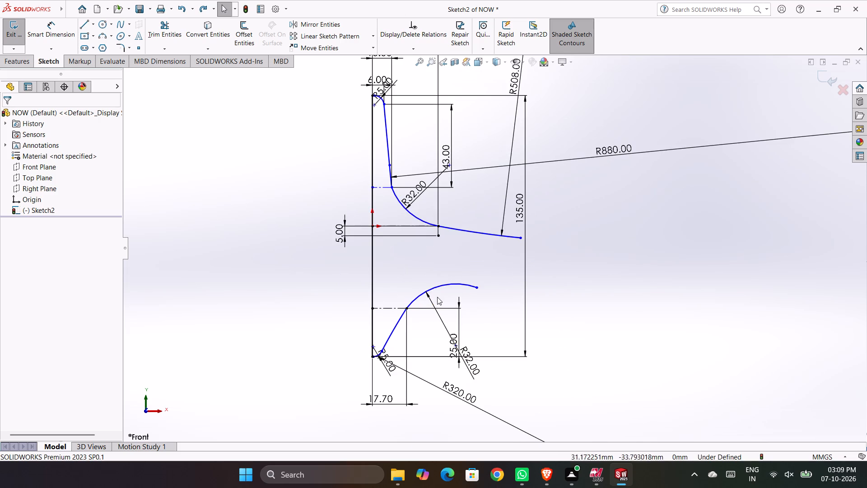
{"action": "scroll", "coordinate": [470, 352], "scroll_direction": "down", "scroll_amount": 3}
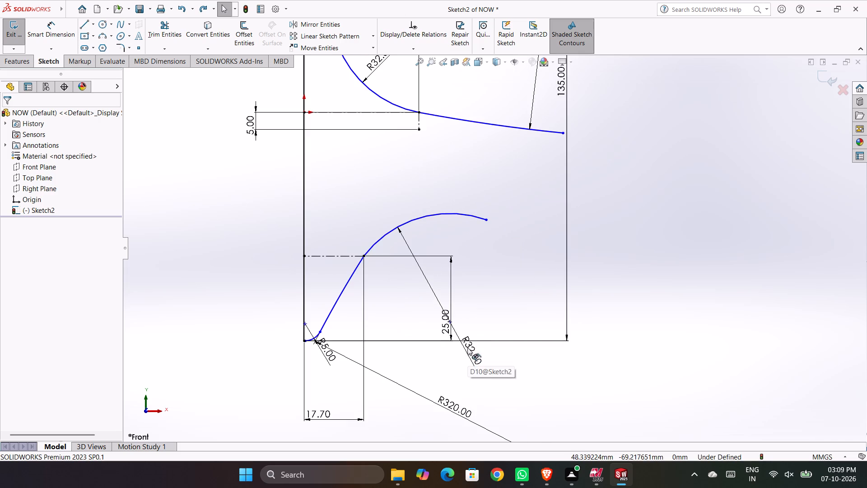
{"action": "left_click_drag", "start_coordinate": [467, 347], "coordinate": [479, 328]}
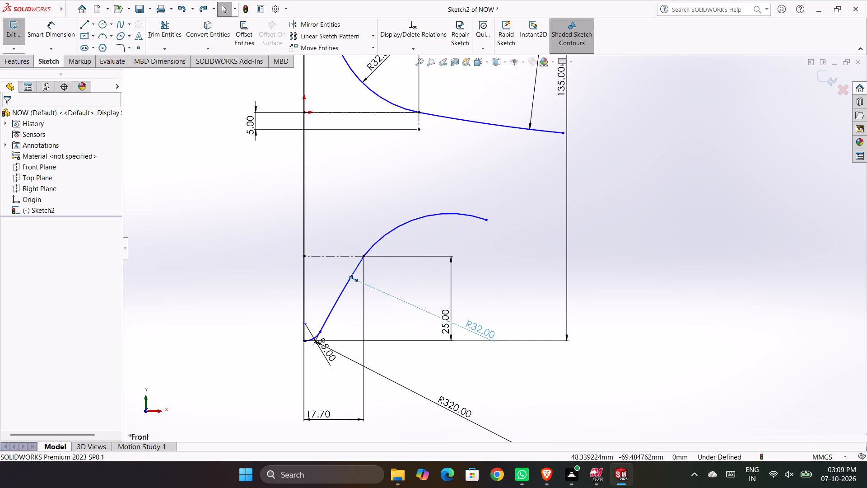
{"action": "left_click_drag", "start_coordinate": [445, 330], "coordinate": [396, 324]}
{"action": "left_click", "coordinate": [507, 288]}
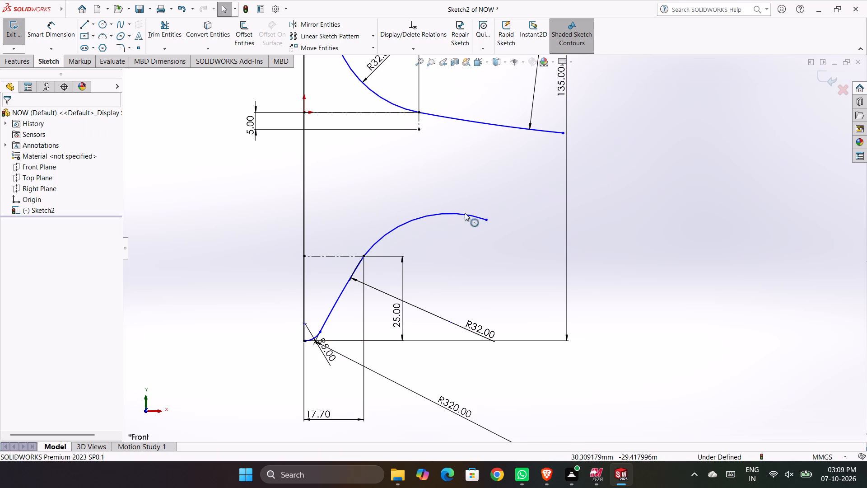
Sketch a three-point arc with a radius of about 78 mm, starting on the lower 32 mm arc and curving outward beneath the 508 mm arc.
{"action": "left_click", "coordinate": [104, 38]}
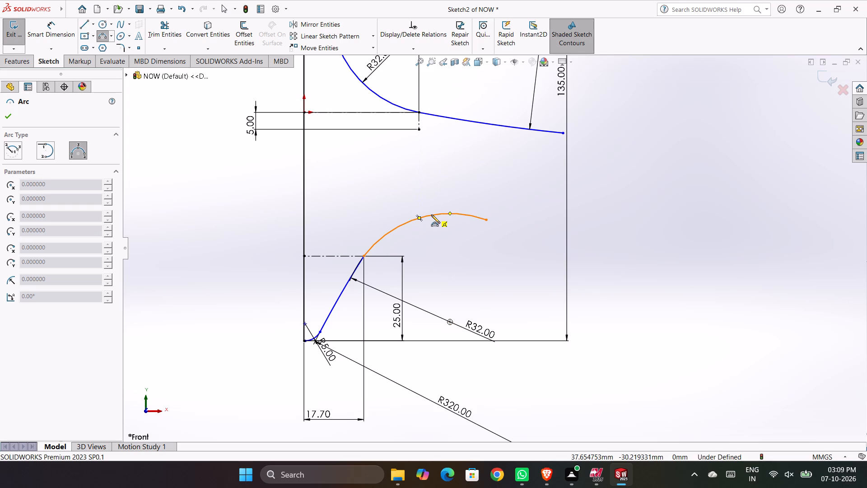
{"action": "left_click", "coordinate": [431, 215]}
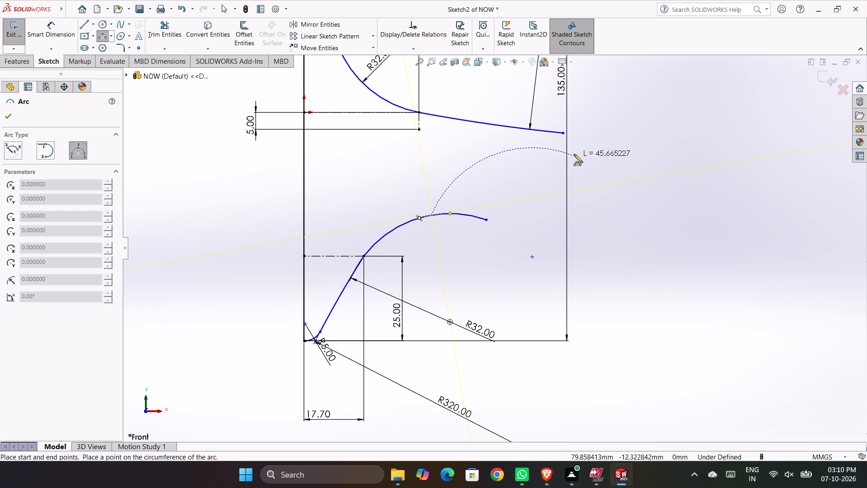
{"action": "left_click", "coordinate": [601, 174]}
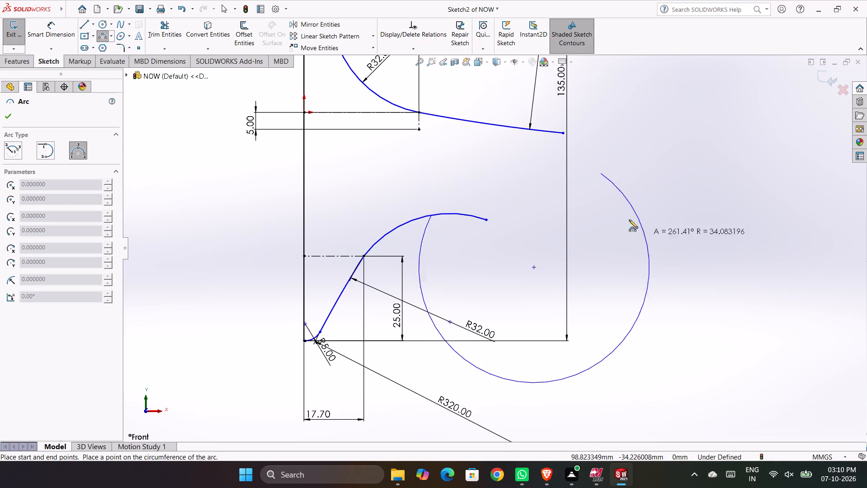
{"action": "left_click", "coordinate": [532, 176]}
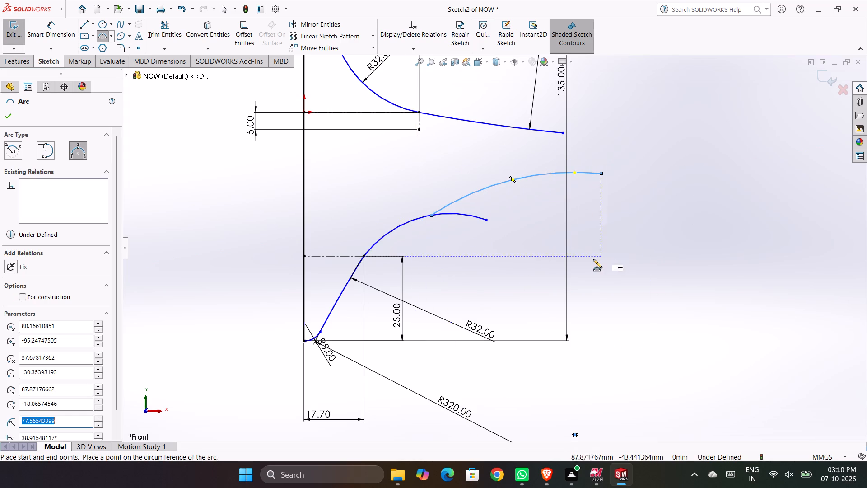
{"action": "left_click", "coordinate": [4, 119]}
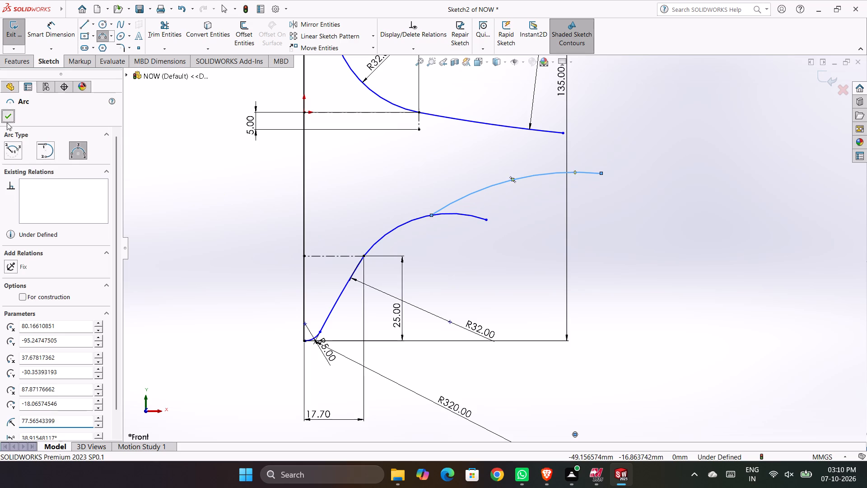
Make the newly sketched outer arc tangent to the lower 32 mm radius arc.
{"action": "right_click_drag", "start_coordinate": [257, 225], "coordinate": [205, 224]}
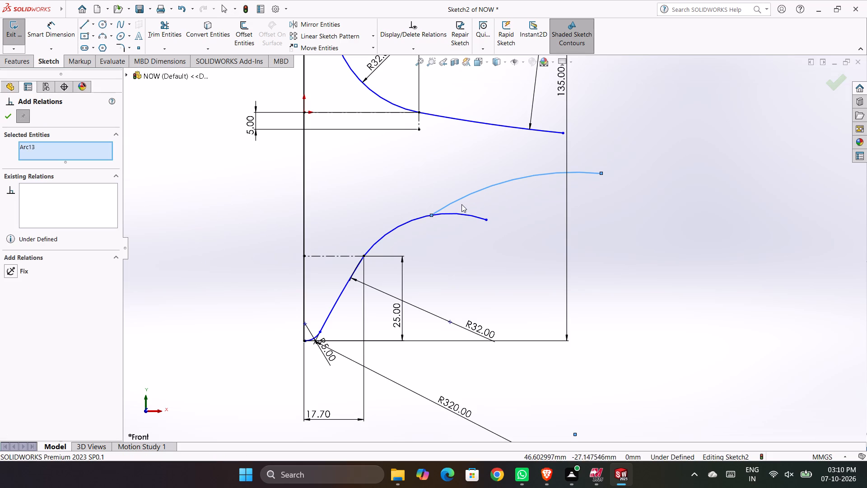
{"action": "left_click", "coordinate": [455, 199]}
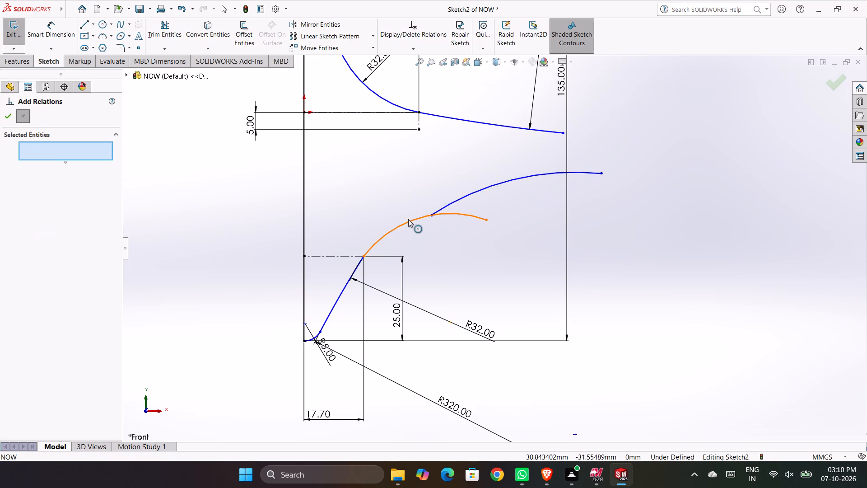
{"action": "left_click", "coordinate": [409, 221]}
{"action": "left_click", "coordinate": [455, 201]}
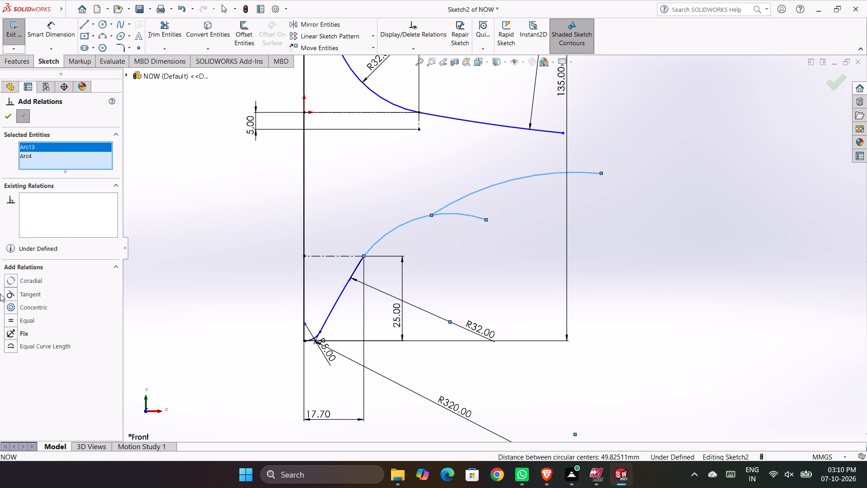
{"action": "left_click", "coordinate": [26, 293]}
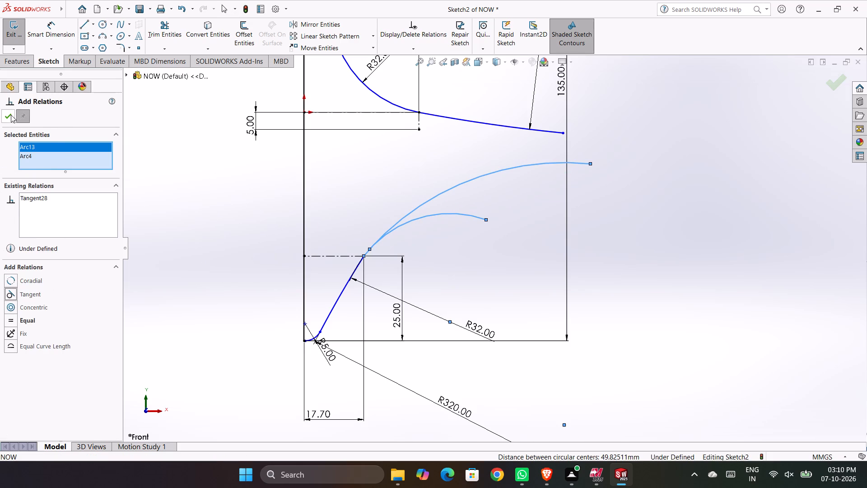
{"action": "left_click", "coordinate": [11, 115]}
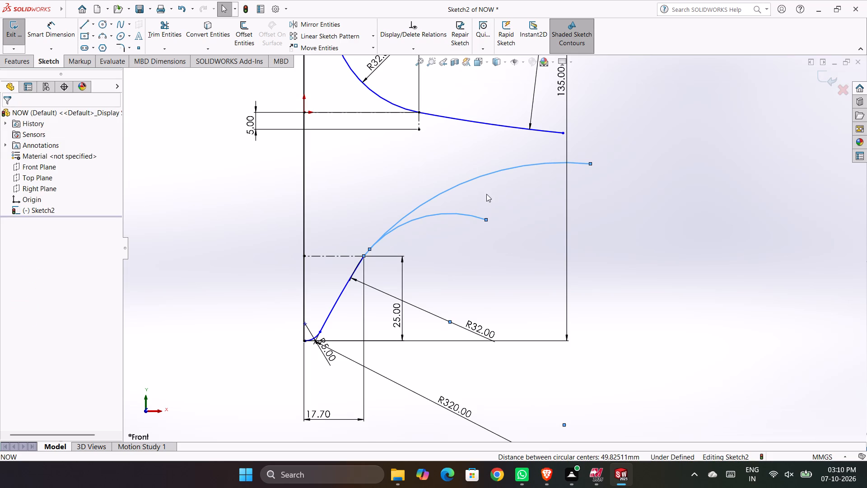
Dimension the newly tangent outer arc with a radius of 240 mm.
{"action": "left_click", "coordinate": [65, 25]}
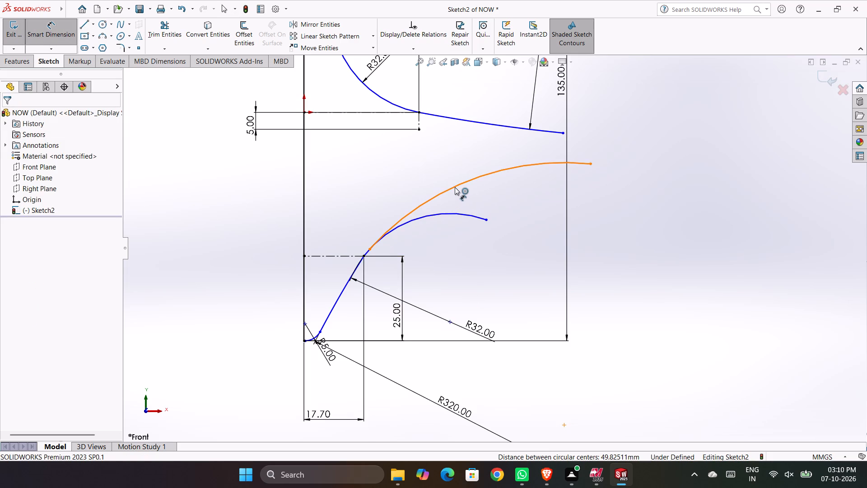
{"action": "left_click", "coordinate": [454, 187]}
{"action": "left_click", "coordinate": [524, 277]}
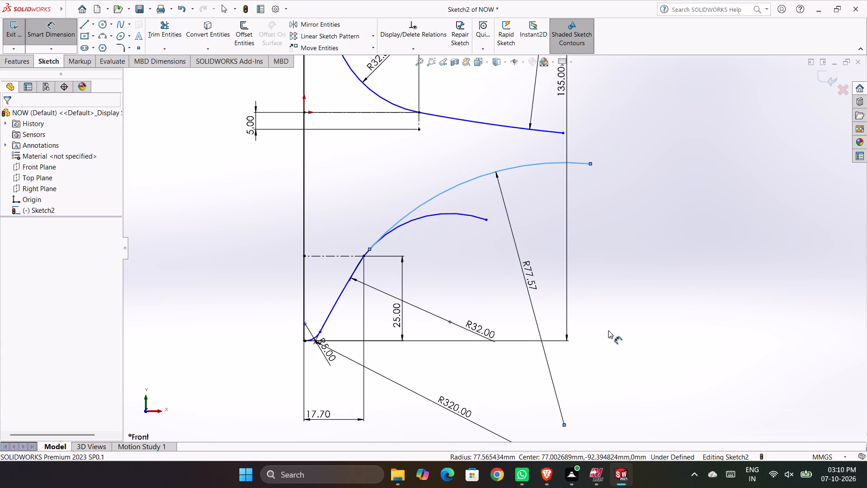
{"action": "type", "text": "240"}
{"action": "key", "text": "Return"}
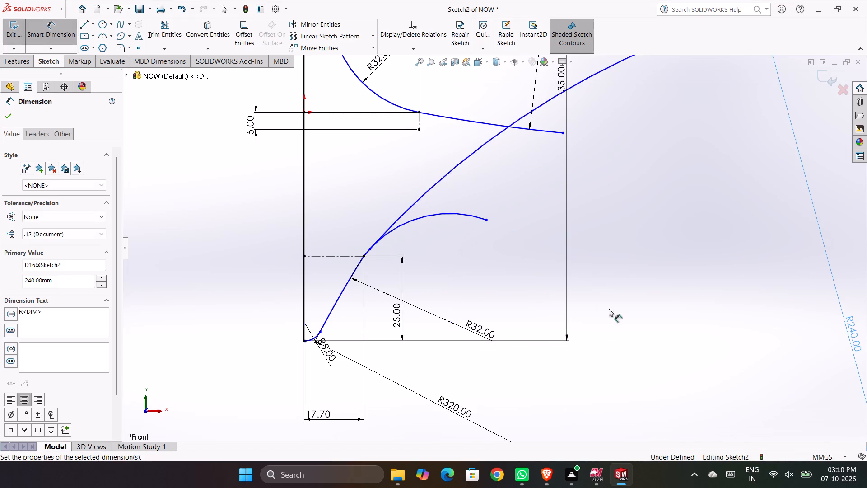
{"action": "left_click", "coordinate": [619, 230]}
{"action": "scroll", "coordinate": [543, 281], "scroll_direction": "up", "scroll_amount": 4}
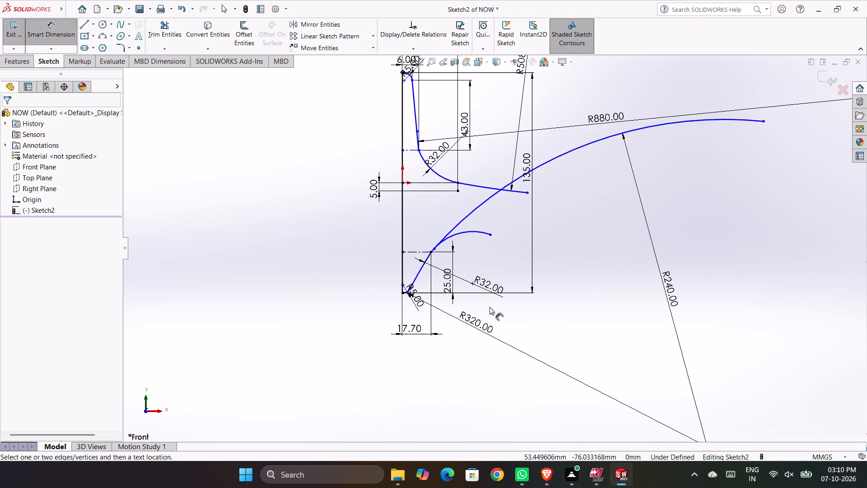
{"action": "scroll", "coordinate": [488, 292], "scroll_direction": "down", "scroll_amount": 1}
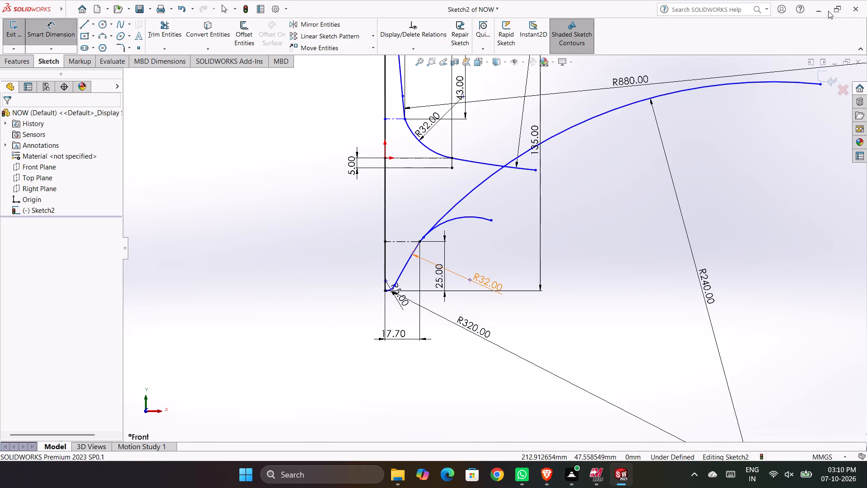
Switch to Mastercam and set a thicker line width for new wireframe geometry.
{"action": "left_click", "coordinate": [825, 10]}
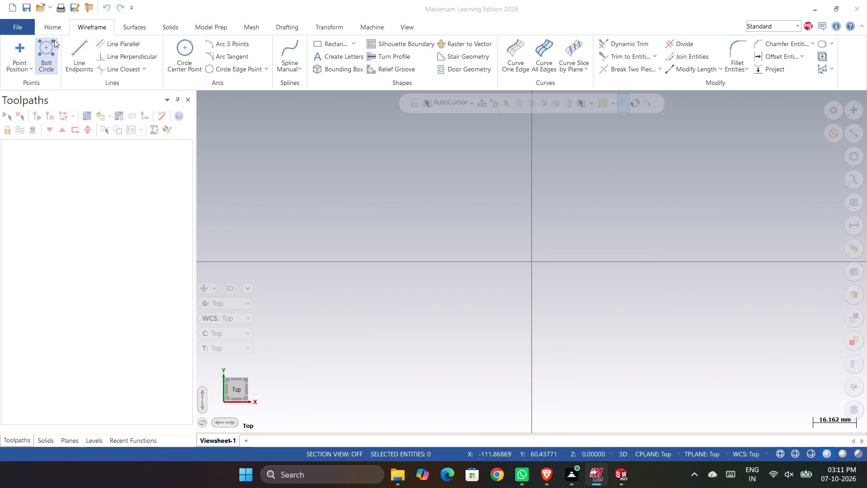
{"action": "left_click", "coordinate": [84, 46]}
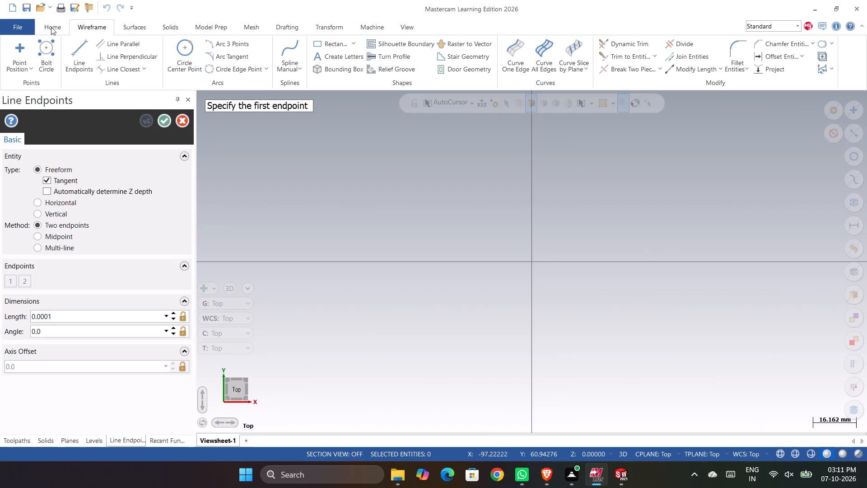
{"action": "left_click", "coordinate": [47, 25]}
{"action": "left_click", "coordinate": [157, 47]}
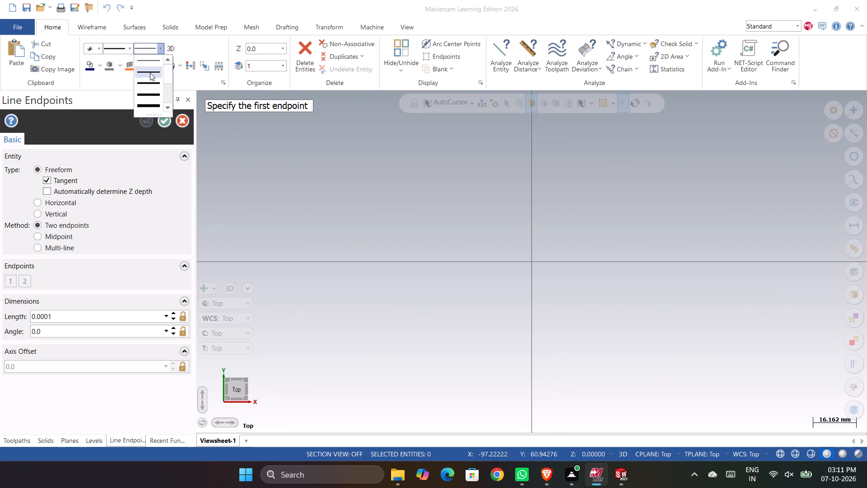
{"action": "left_click", "coordinate": [153, 80]}
{"action": "left_click", "coordinate": [84, 28]}
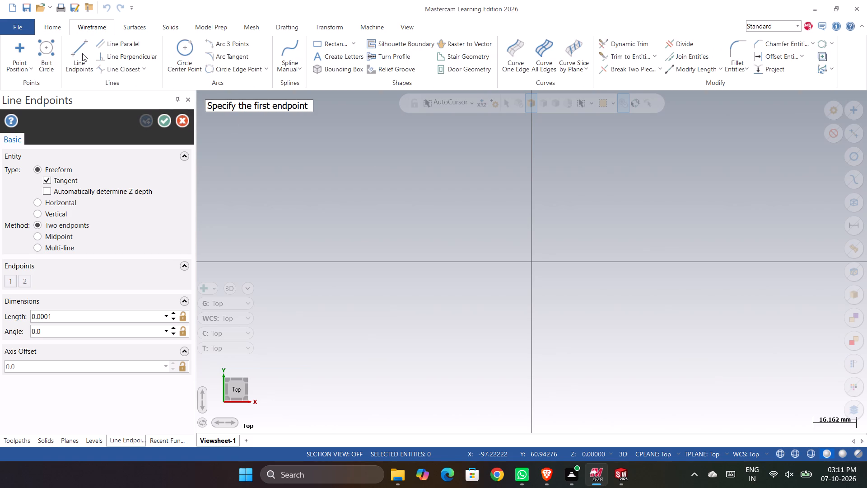
{"action": "left_click", "coordinate": [82, 56]}
{"action": "left_click", "coordinate": [185, 123]}
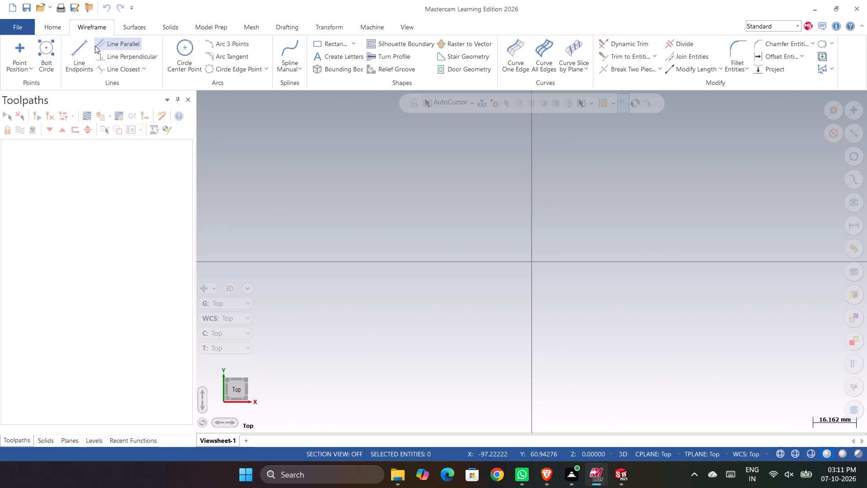
Draw a vertical line upward from the origin with a length of 50 mm.
{"action": "left_click", "coordinate": [86, 48]}
{"action": "left_click", "coordinate": [531, 261]}
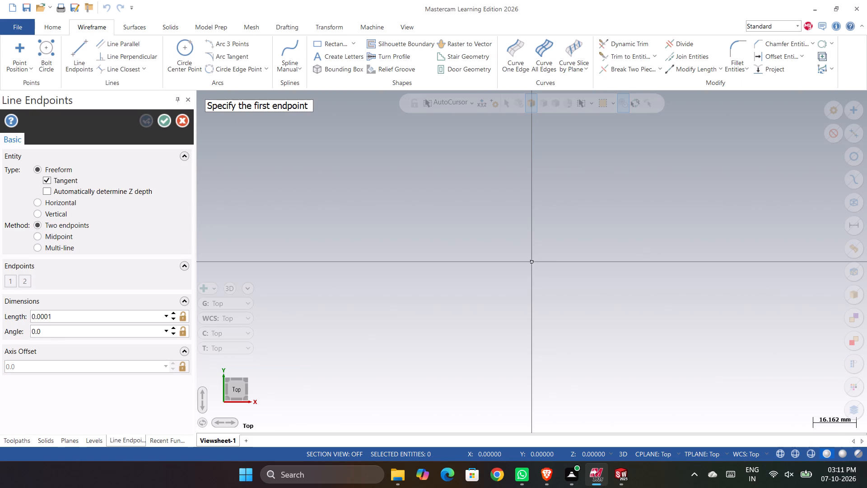
{"action": "left_click", "coordinate": [535, 168]}
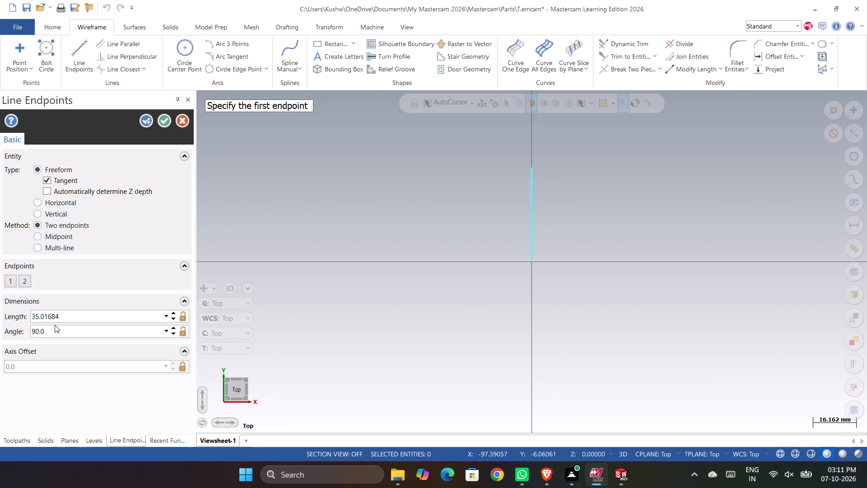
{"action": "left_click_drag", "start_coordinate": [79, 315], "coordinate": [0, 319]}
{"action": "left_click", "coordinate": [97, 313]}
{"action": "left_click_drag", "start_coordinate": [98, 316], "coordinate": [0, 317]}
{"action": "type", "text": "50"}
{"action": "key", "text": "Return"}
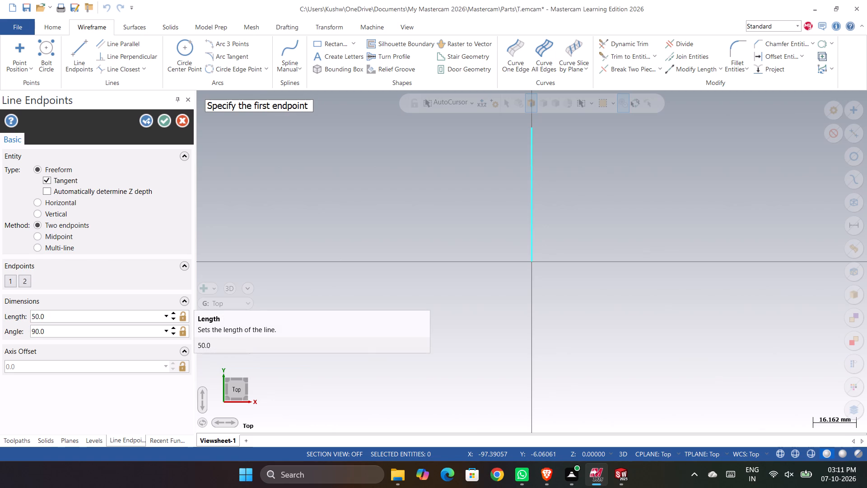
{"action": "left_click", "coordinate": [161, 123]}
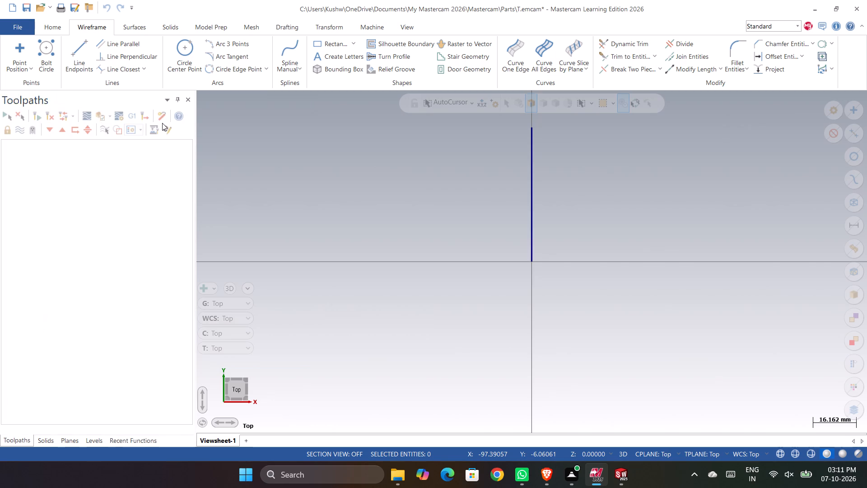
Draw a horizontal line from the vertical line's upper endpoint in the positive X direction, 30 mm long.
{"action": "right_click_drag", "start_coordinate": [300, 190], "coordinate": [287, 185]}
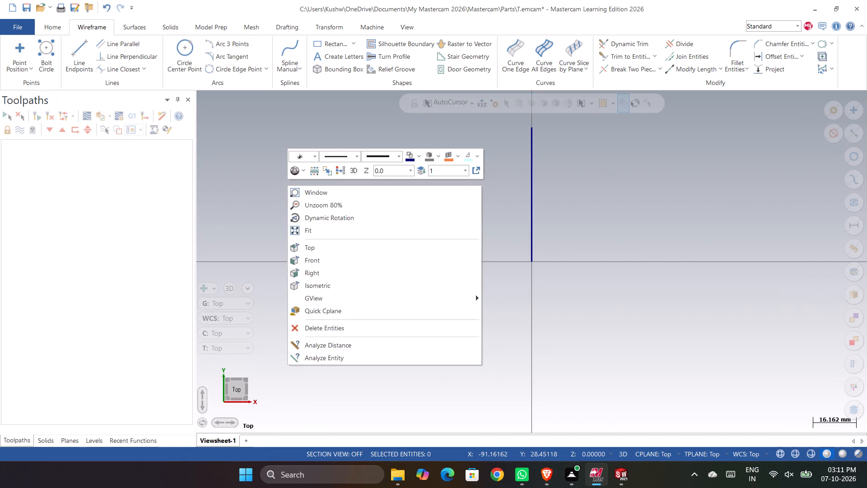
{"action": "left_click", "coordinate": [76, 56]}
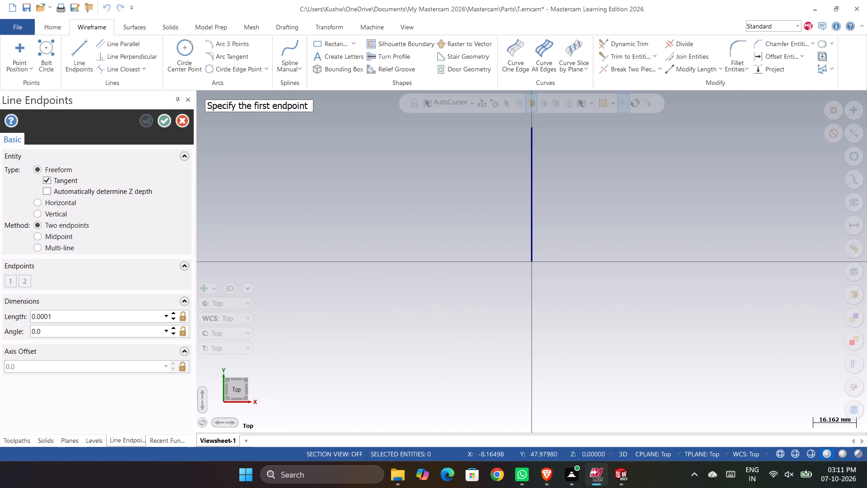
{"action": "left_click", "coordinate": [531, 127]}
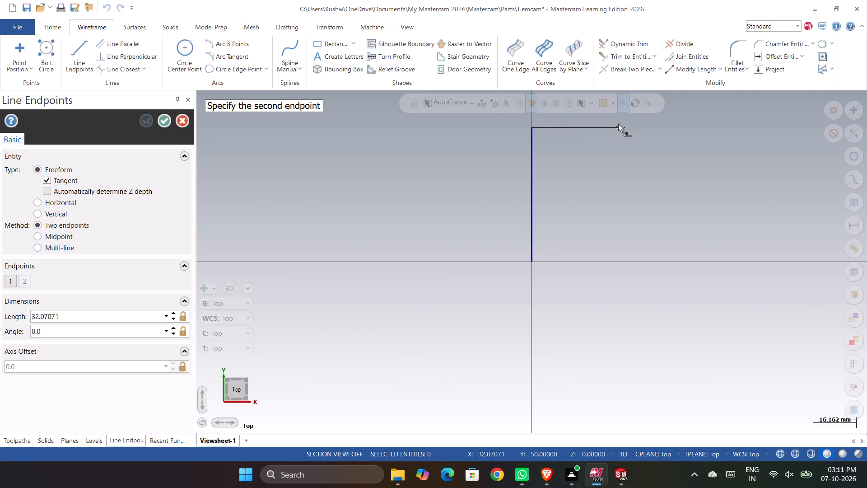
{"action": "left_click", "coordinate": [620, 123]}
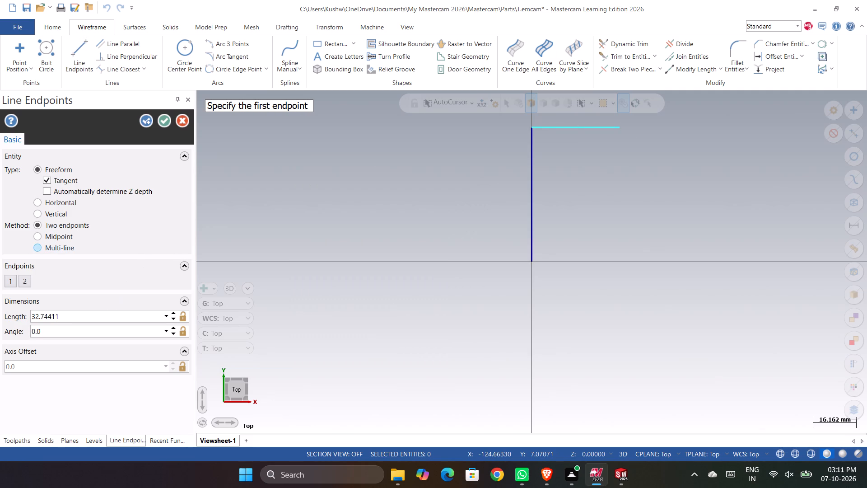
{"action": "left_click", "coordinate": [111, 314]}
{"action": "type", "text": "30"}
{"action": "key", "text": "Return"}
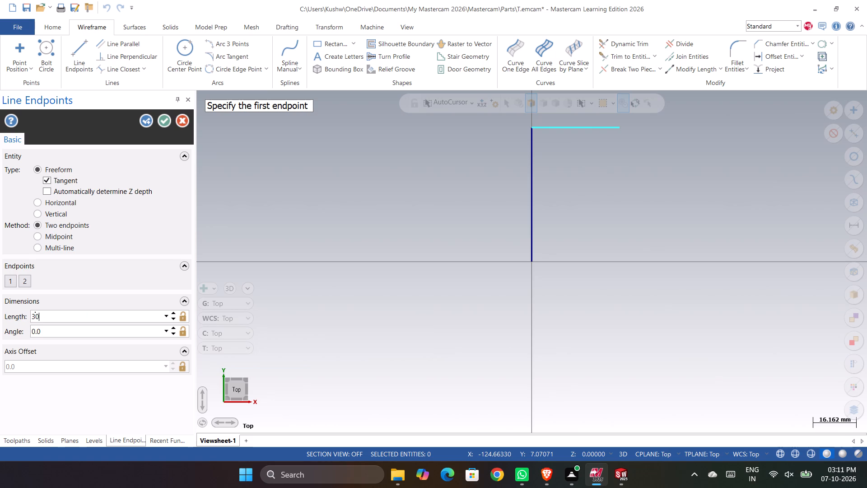
{"action": "left_click", "coordinate": [165, 122]}
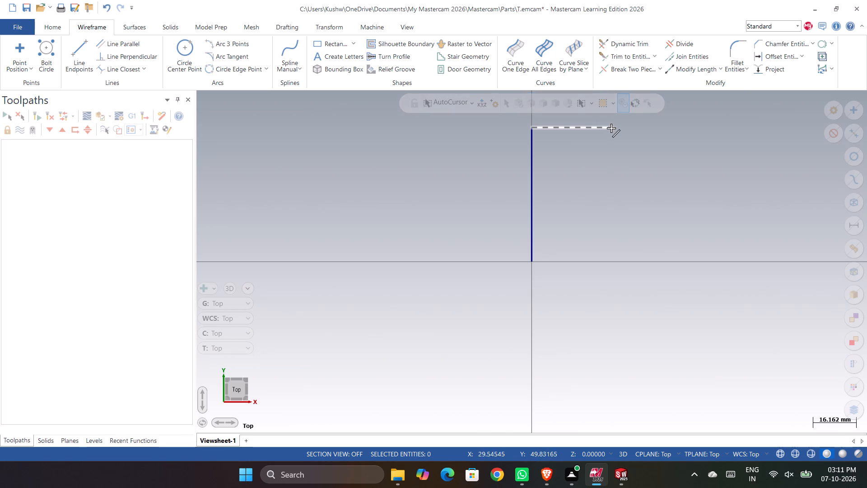
Draw a vertical line downward from the free end of the 30 mm horizontal line, 20 mm long.
{"action": "left_click", "coordinate": [612, 127]}
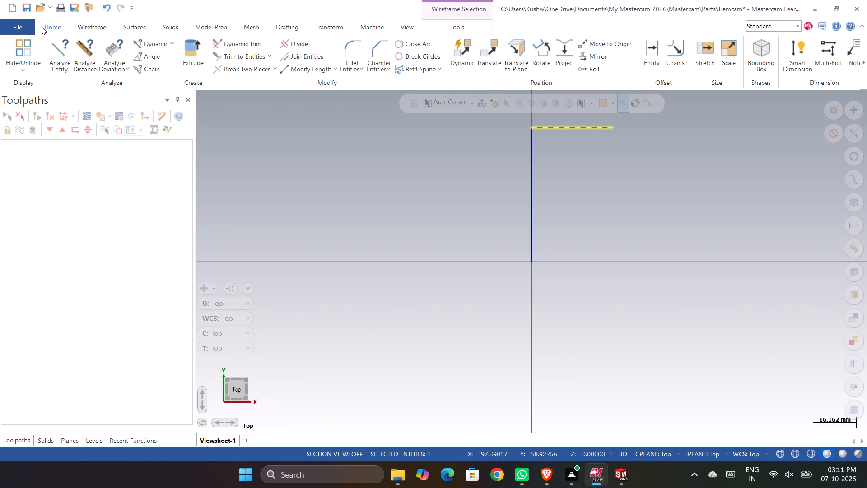
{"action": "left_click", "coordinate": [110, 26]}
{"action": "left_click", "coordinate": [72, 44]}
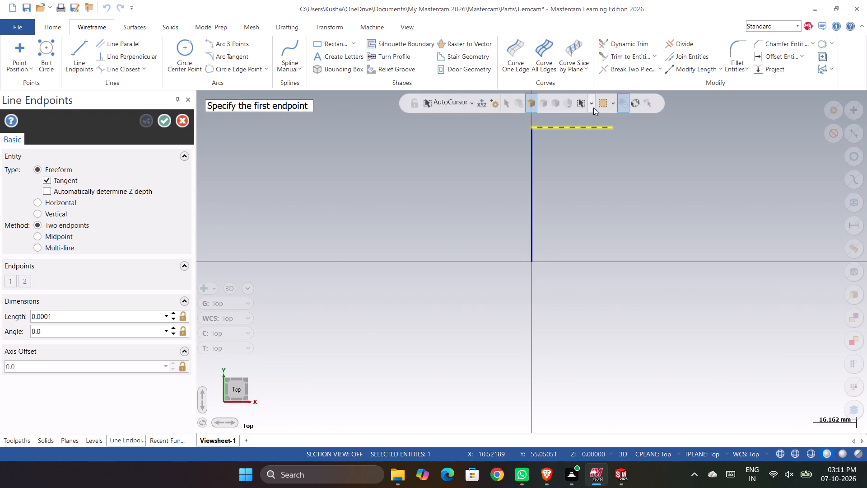
{"action": "left_click", "coordinate": [611, 125]}
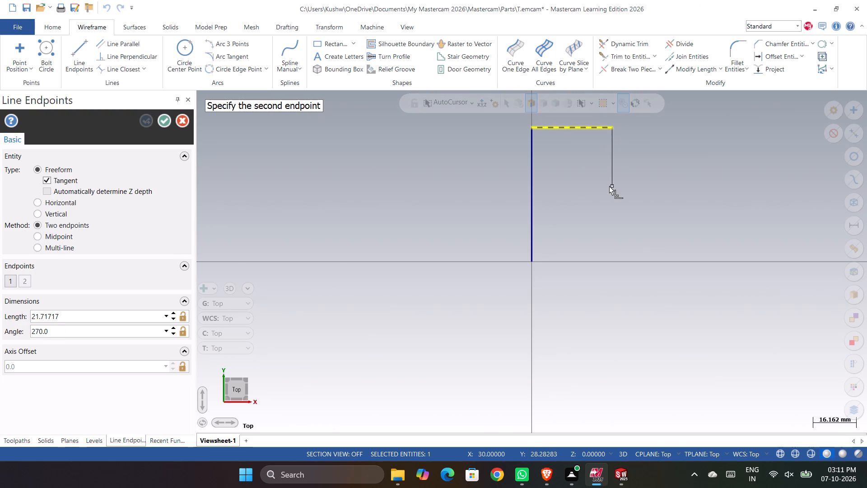
{"action": "left_click", "coordinate": [609, 186]}
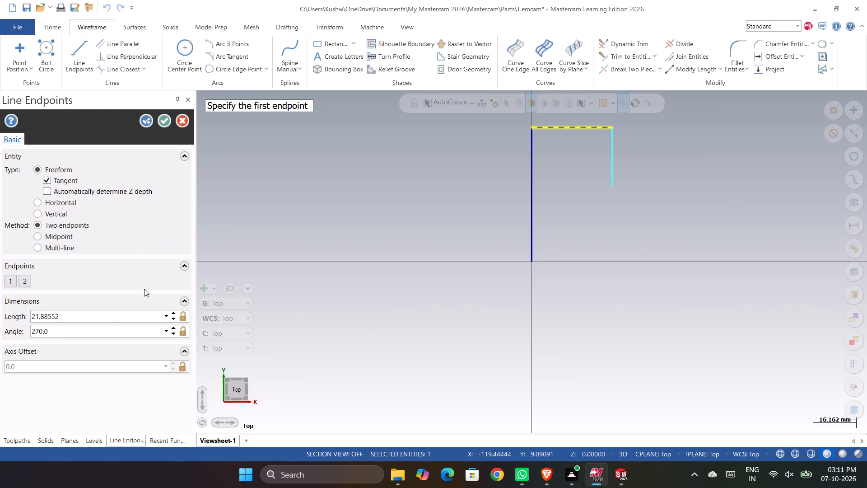
{"action": "left_click", "coordinate": [113, 317]}
{"action": "type", "text": "20"}
{"action": "key", "text": "Return"}
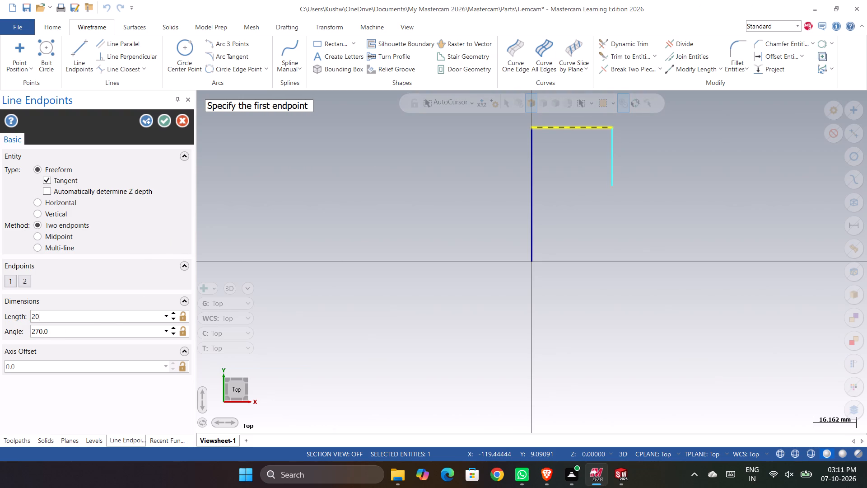
{"action": "left_click", "coordinate": [162, 119]}
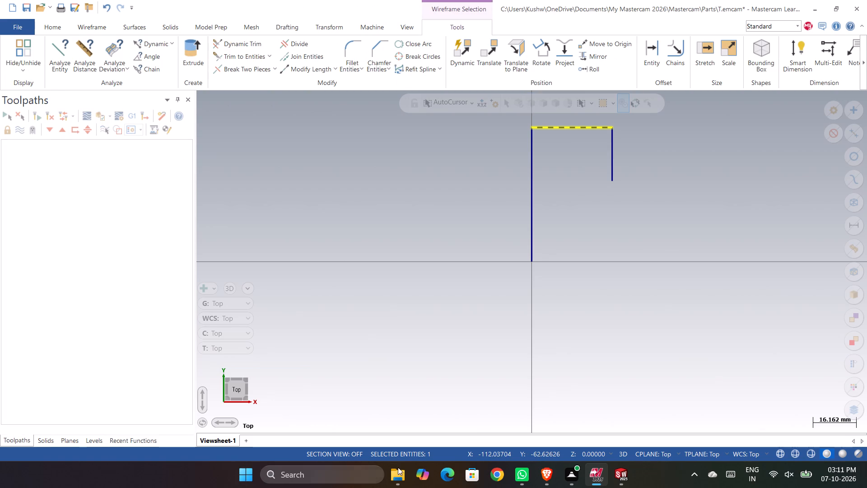
Switch to SOLIDWORKS and sketch a vertical line about 9.9 mm long downward from the point 5 mm below the R32 arc's lower endpoint.
{"action": "left_click", "coordinate": [624, 470]}
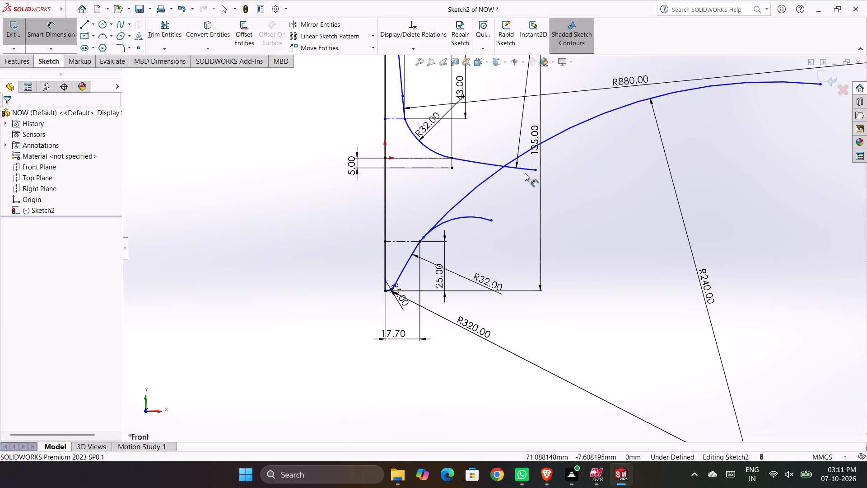
{"action": "scroll", "coordinate": [506, 154], "scroll_direction": "down", "scroll_amount": 3}
{"action": "scroll", "coordinate": [504, 170], "scroll_direction": "up", "scroll_amount": 1}
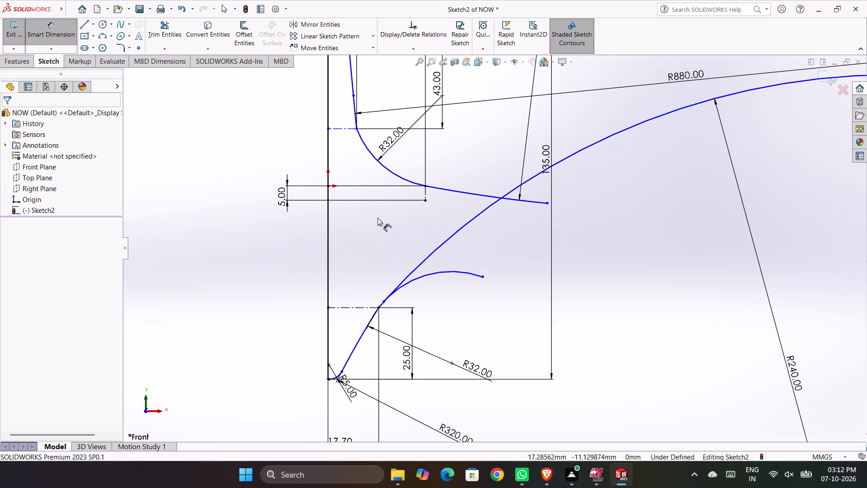
{"action": "left_click", "coordinate": [83, 24]}
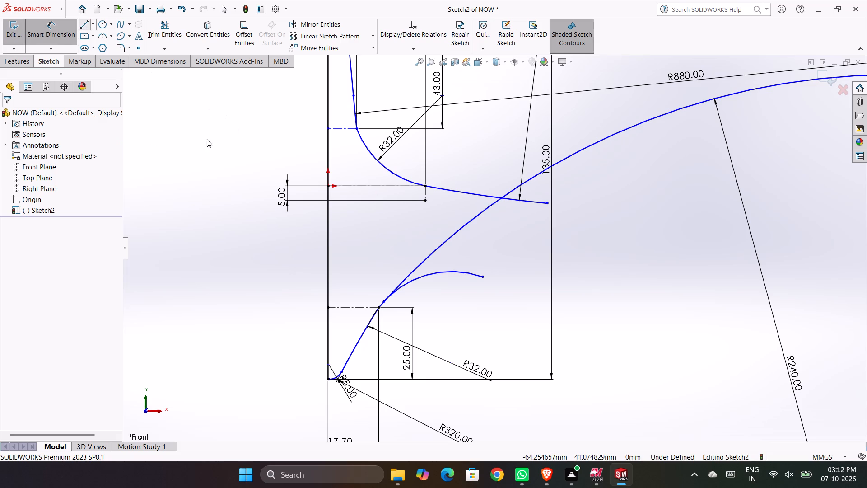
{"action": "left_click", "coordinate": [424, 201]}
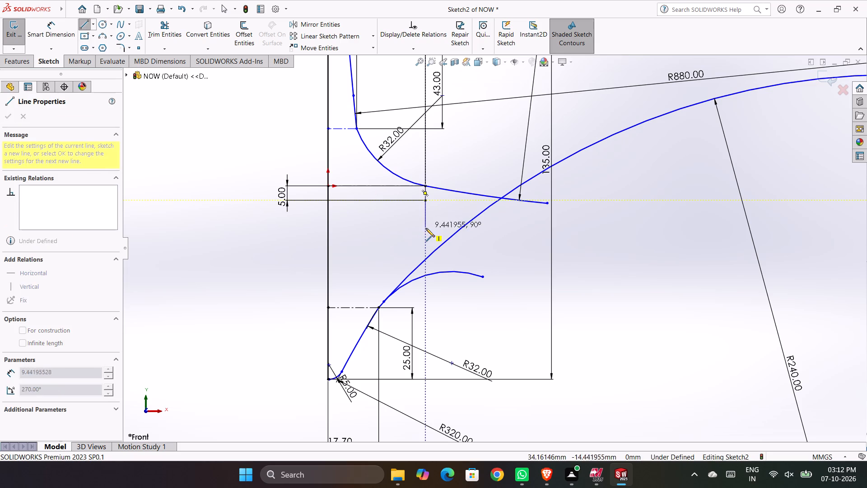
{"action": "left_click", "coordinate": [426, 229]}
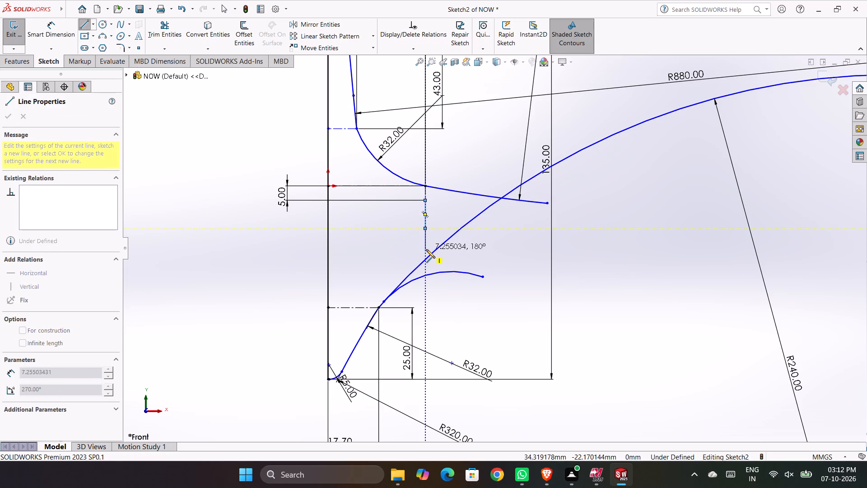
{"action": "key", "text": "Escape"}
Dimension the length of the new short vertical line, placing the dimension outside the profile beyond the centre axis.
{"action": "left_click", "coordinate": [58, 32]}
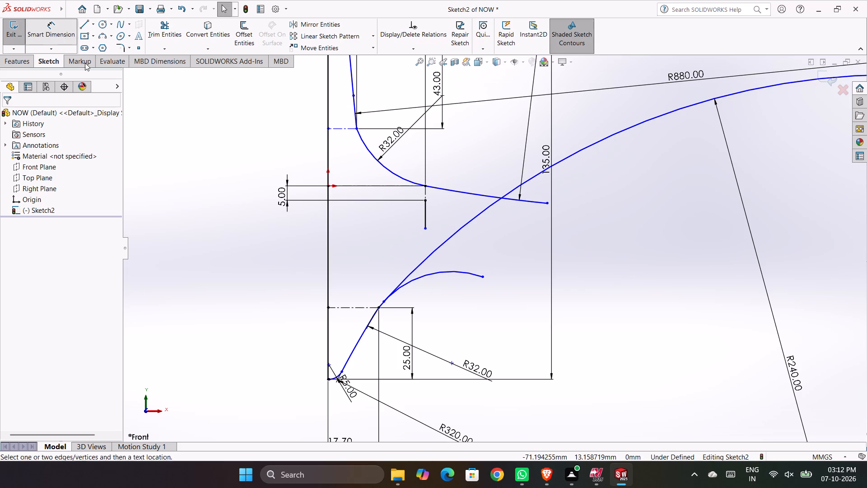
{"action": "left_click", "coordinate": [424, 212]}
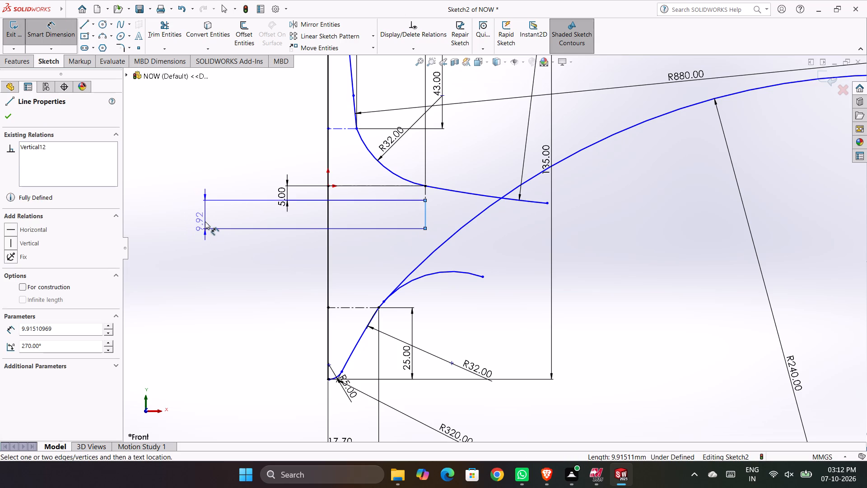
{"action": "left_click", "coordinate": [205, 221]}
Switch to Mastercam and draw a 40 mm horizontal line in the positive X direction from the lower end of the 20 mm vertical line.
{"action": "left_click", "coordinate": [602, 479]}
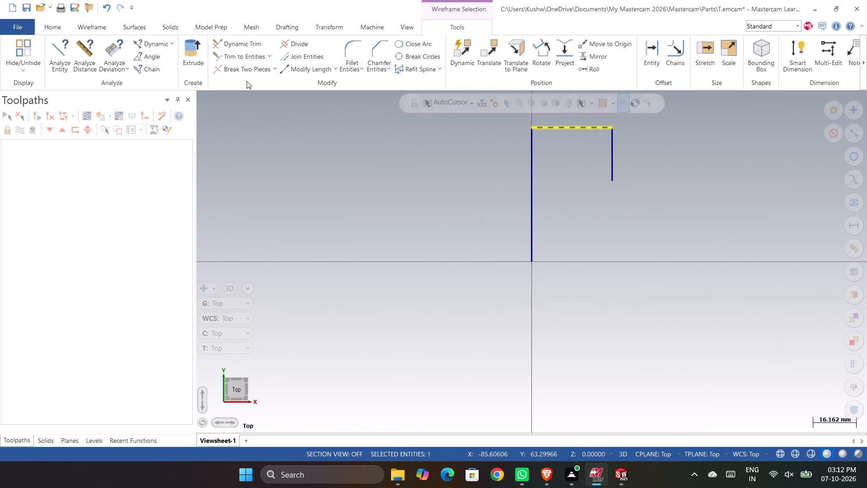
{"action": "left_click", "coordinate": [542, 196]}
{"action": "left_click", "coordinate": [438, 195]}
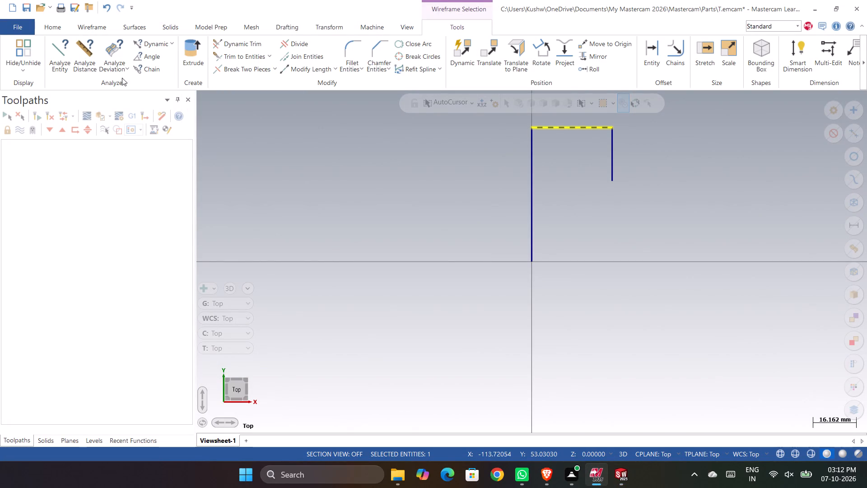
{"action": "key", "text": "Escape"}
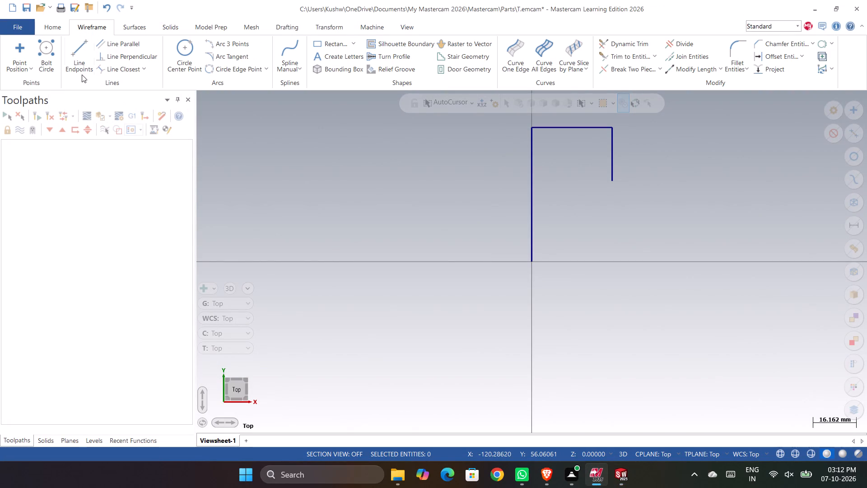
{"action": "left_click", "coordinate": [78, 68]}
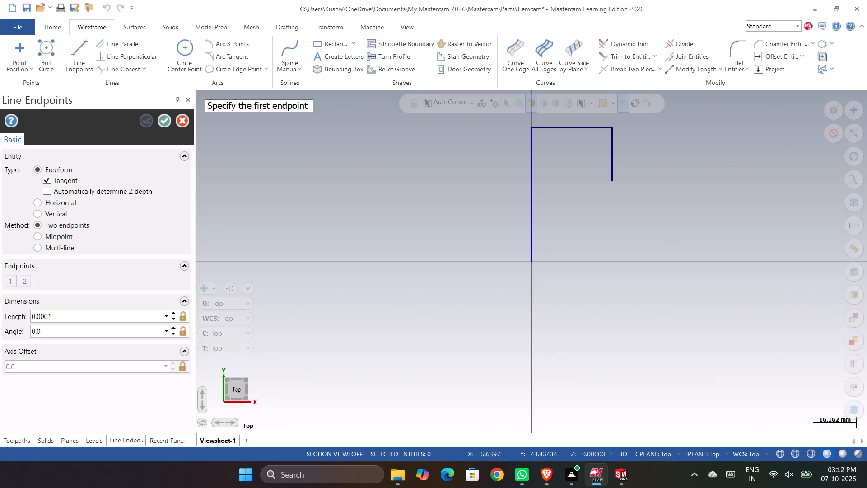
{"action": "left_click", "coordinate": [612, 181]}
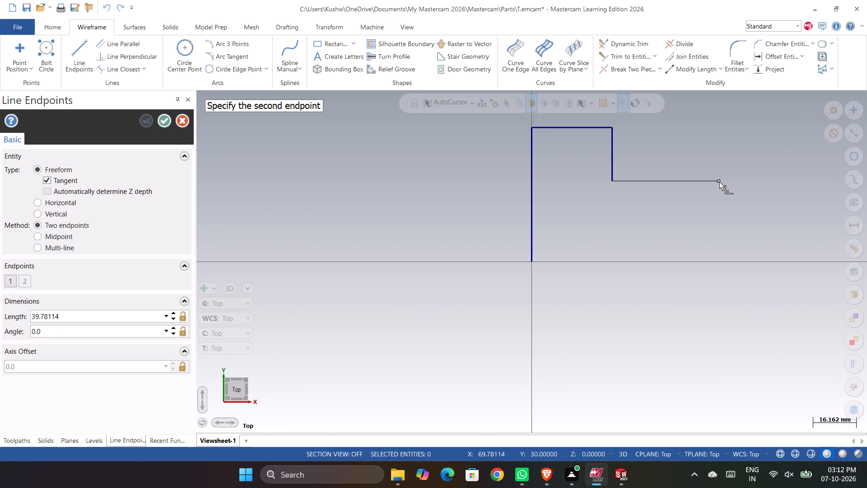
{"action": "left_click", "coordinate": [719, 181]}
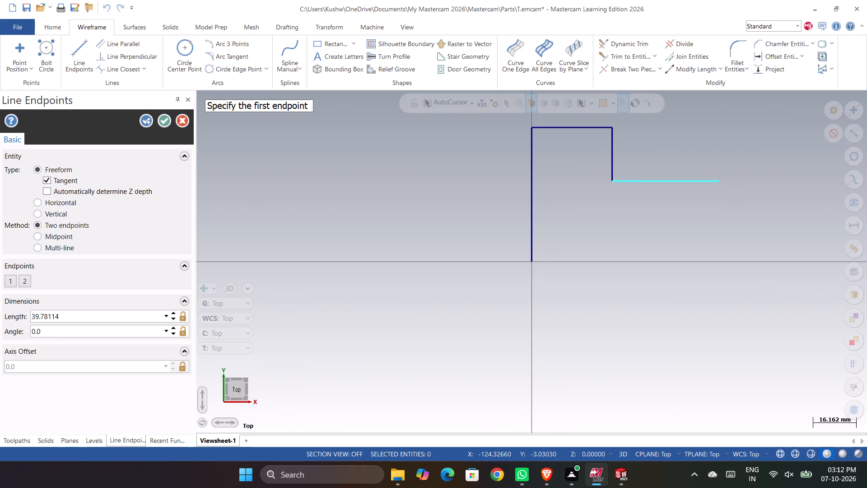
{"action": "left_click", "coordinate": [112, 313]}
{"action": "type", "text": "40"}
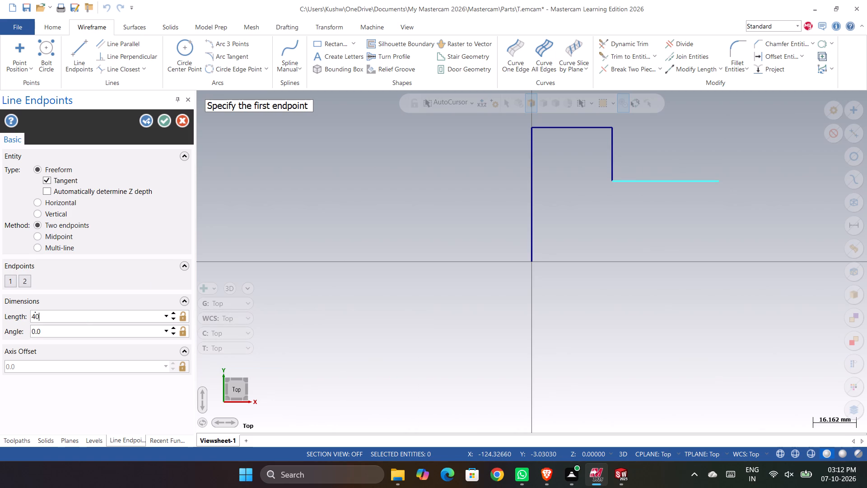
{"action": "key", "text": "Return"}
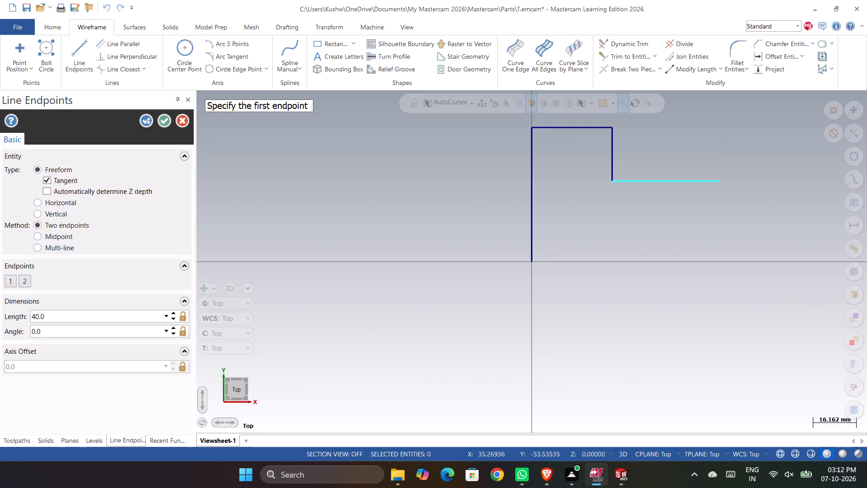
{"action": "left_click", "coordinate": [144, 121]}
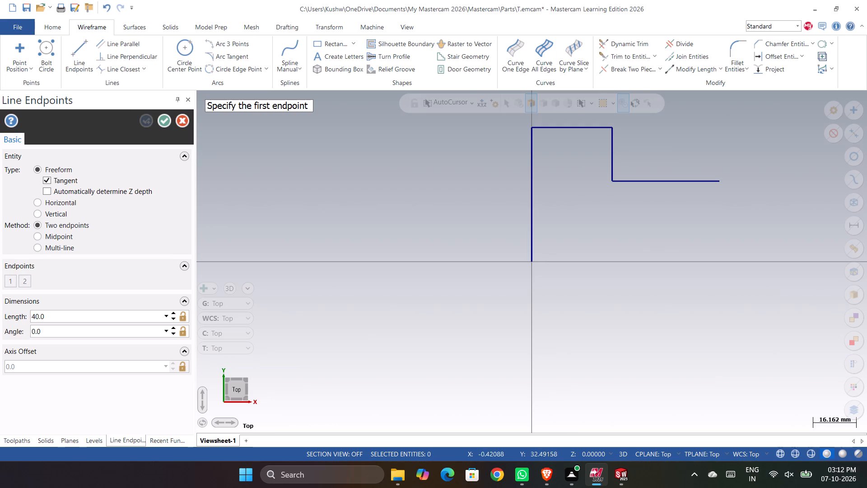
{"action": "scroll", "coordinate": [258, 236], "scroll_direction": "up", "scroll_amount": 2}
{"action": "scroll", "coordinate": [235, 235], "scroll_direction": "down", "scroll_amount": 4}
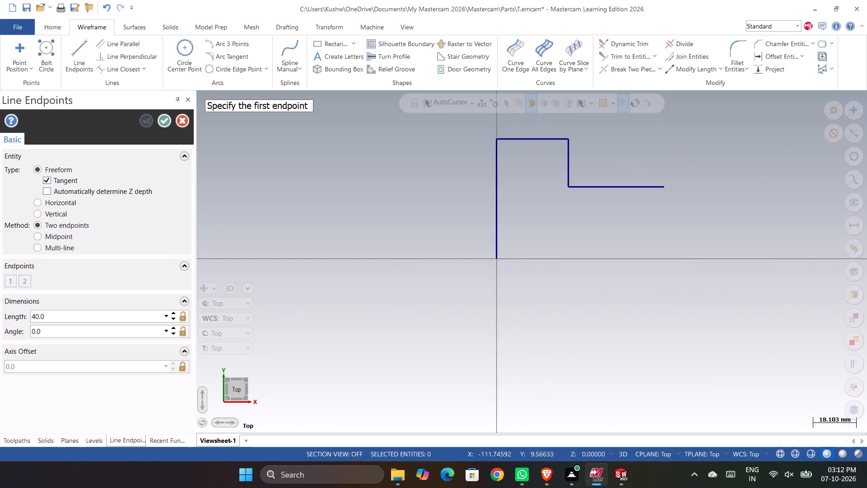
{"action": "scroll", "coordinate": [215, 224], "scroll_direction": "down", "scroll_amount": 1}
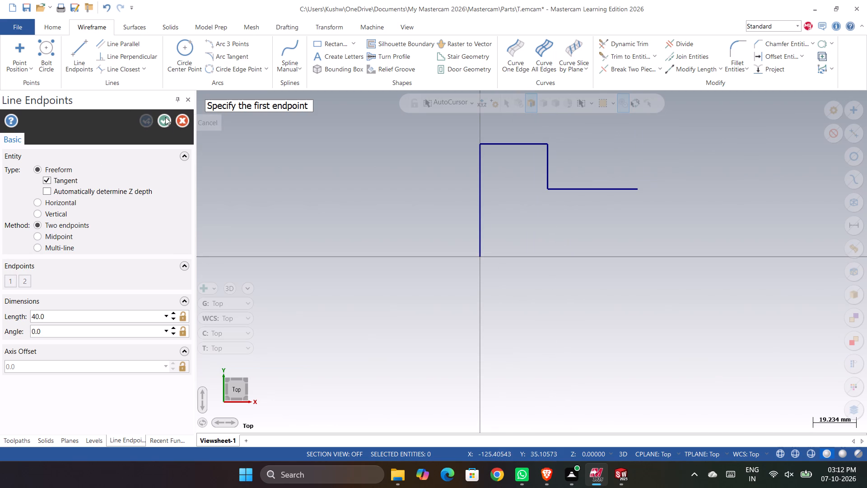
{"action": "left_click", "coordinate": [163, 117]}
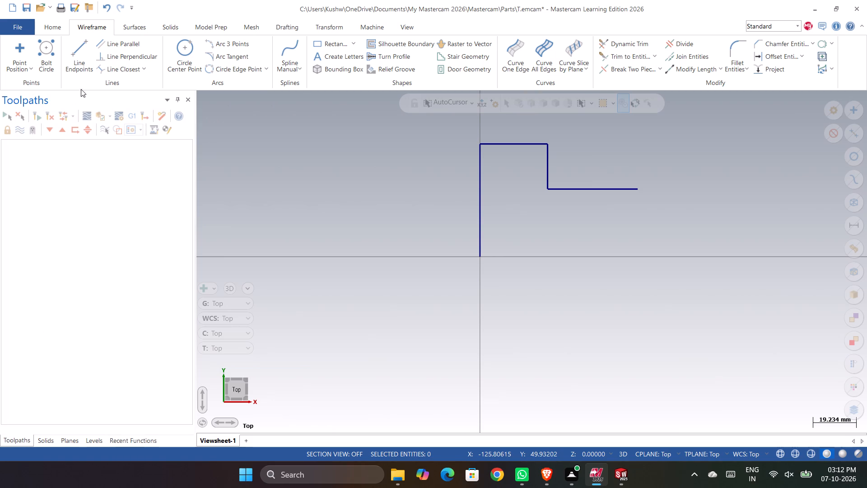
Draw a vertical line upward from the free end of the 40 mm horizontal line, 20 mm long.
{"action": "left_click", "coordinate": [90, 47]}
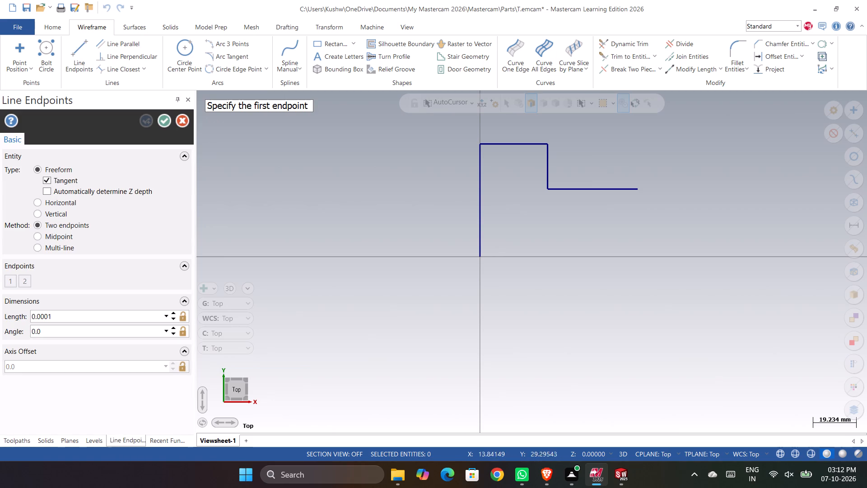
{"action": "left_click", "coordinate": [639, 188]}
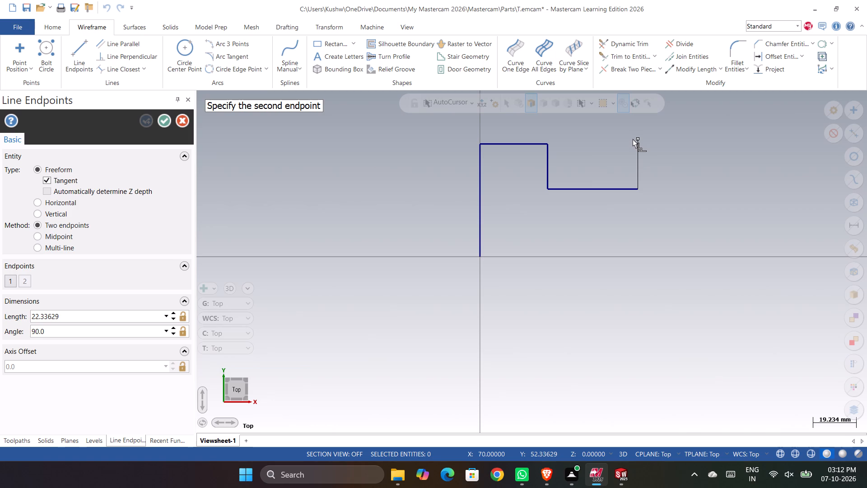
{"action": "left_click", "coordinate": [632, 139]}
{"action": "left_click", "coordinate": [66, 314]}
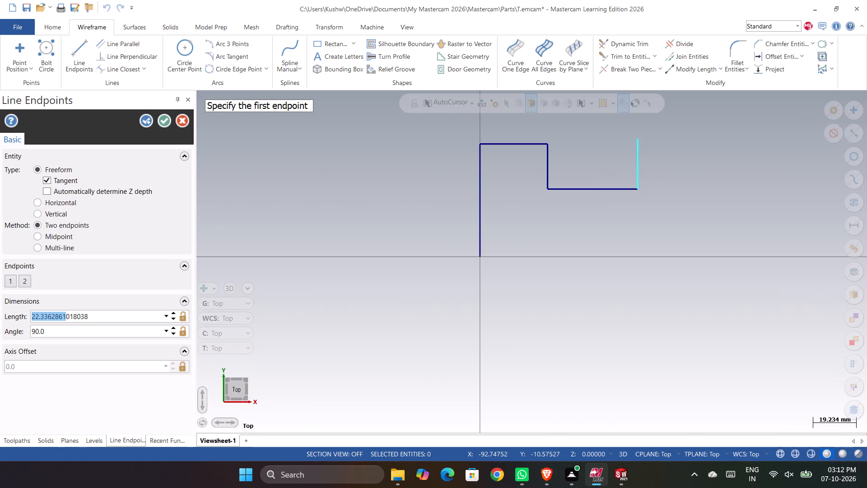
{"action": "type", "text": "20"}
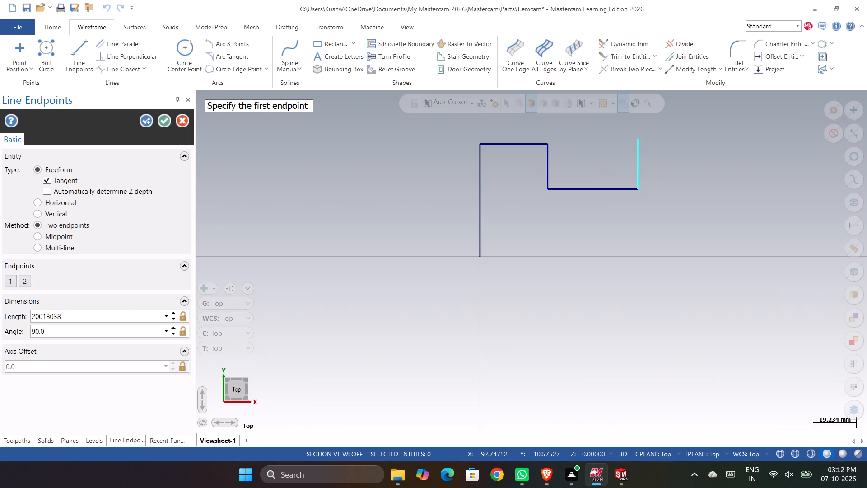
{"action": "key", "text": "ctrl+a"}
{"action": "type", "text": "20"}
{"action": "key", "text": "Return"}
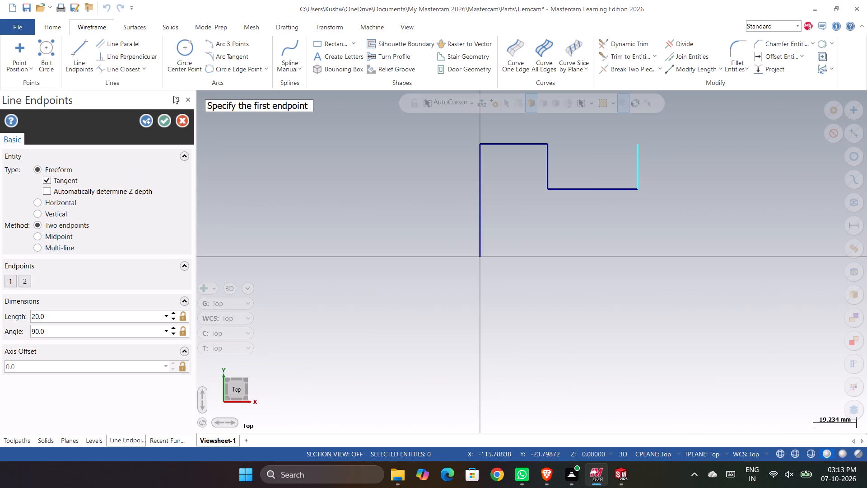
{"action": "left_click", "coordinate": [160, 120]}
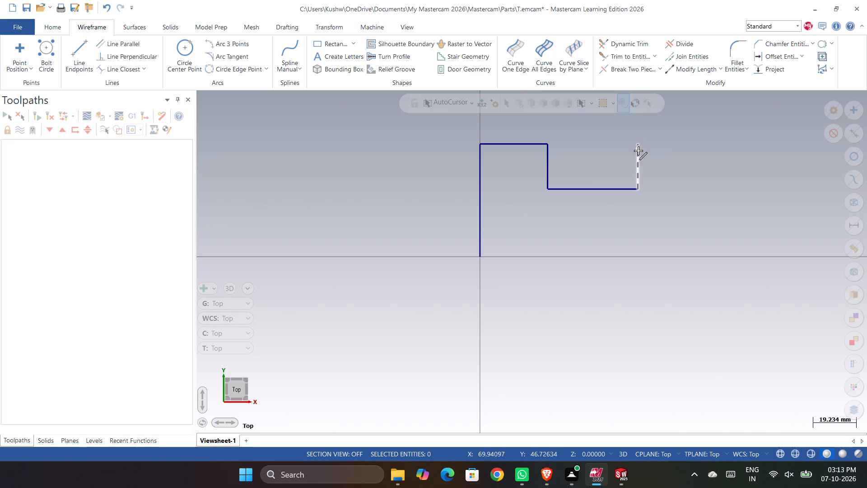
{"action": "left_click", "coordinate": [638, 142]}
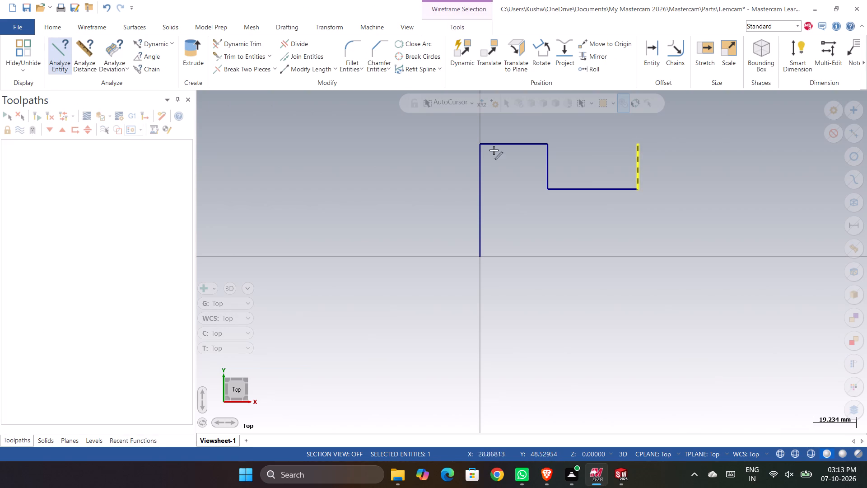
{"action": "key", "text": "Escape"}
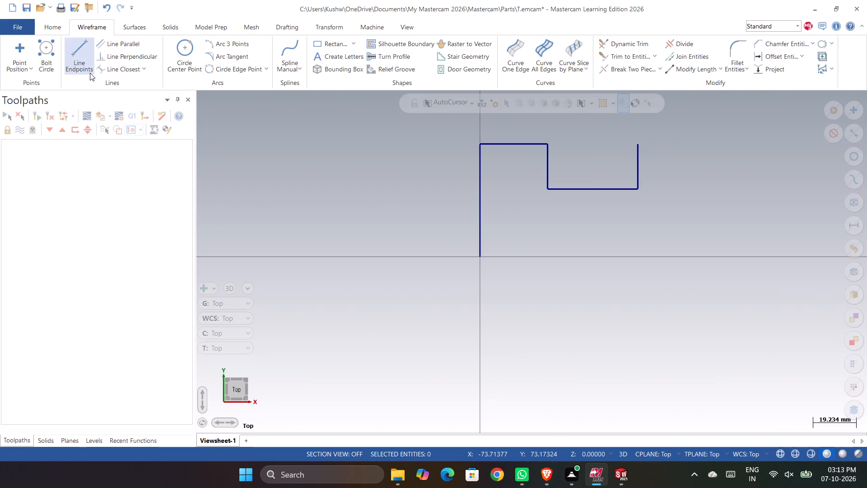
Draw a horizontal line in the positive X direction from the upper end of the new 20 mm vertical line, 30 mm long.
{"action": "left_click", "coordinate": [85, 66]}
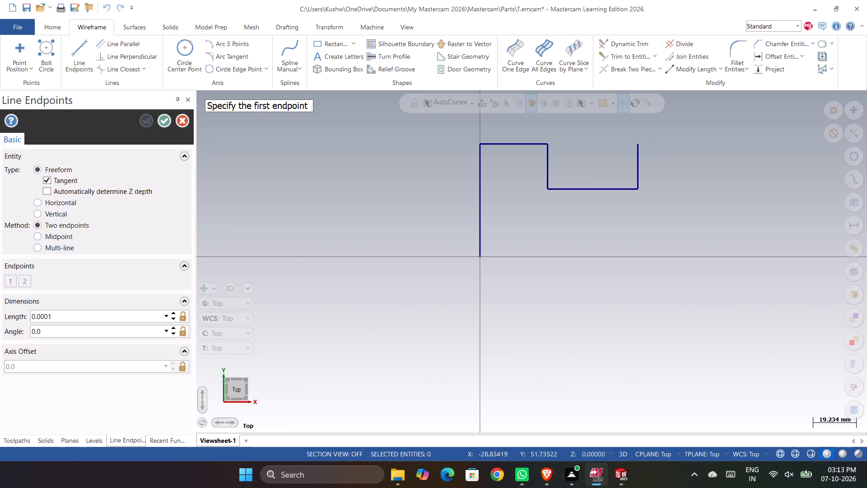
{"action": "left_click", "coordinate": [638, 142]}
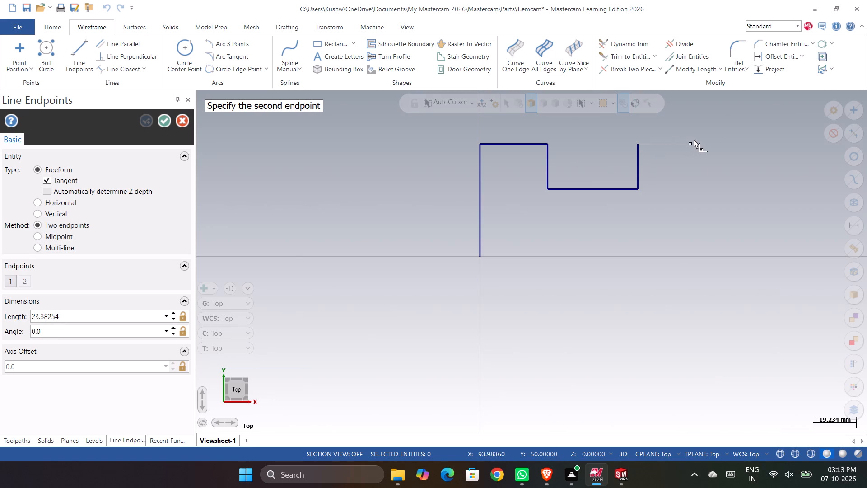
{"action": "left_click", "coordinate": [693, 139]}
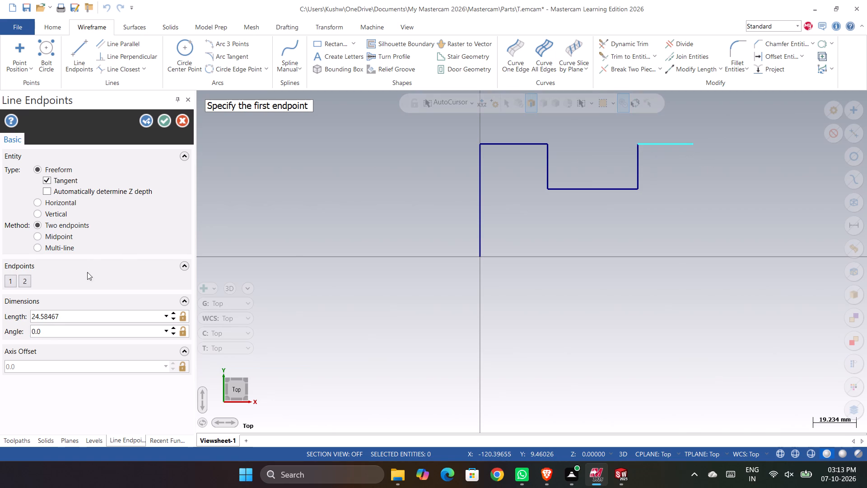
{"action": "left_click_drag", "start_coordinate": [70, 314], "coordinate": [27, 325]}
{"action": "left_click_drag", "start_coordinate": [31, 320], "coordinate": [50, 319]}
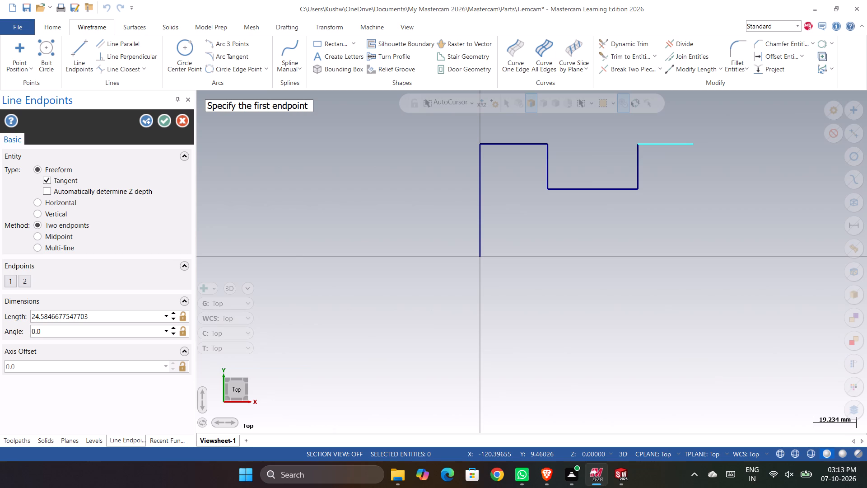
{"action": "left_click_drag", "start_coordinate": [50, 319], "coordinate": [46, 317]}
{"action": "left_click_drag", "start_coordinate": [47, 317], "coordinate": [120, 314]}
{"action": "left_click_drag", "start_coordinate": [119, 314], "coordinate": [0, 319]}
{"action": "key", "text": "BackSpace"}
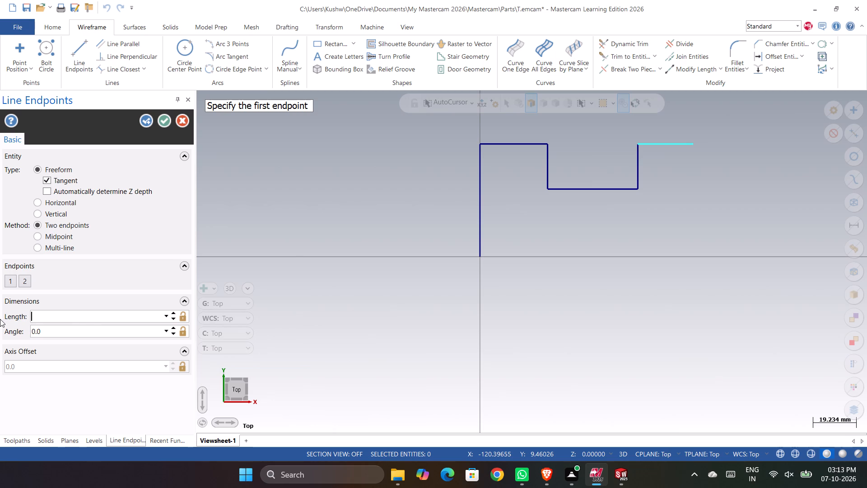
{"action": "type", "text": "30"}
{"action": "key", "text": "Return"}
{"action": "left_click", "coordinate": [167, 122]}
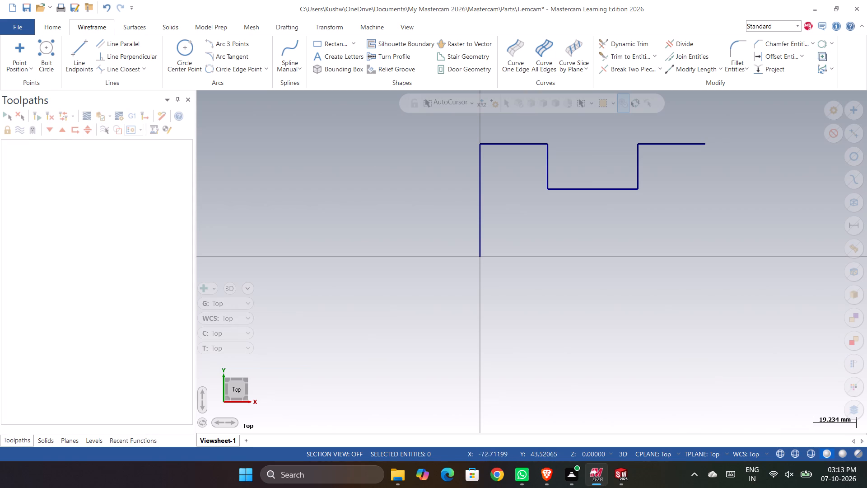
Create a line parallel to the long vertical line at X0 through the free end of the last horizontal line, offset 100 mm.
{"action": "left_click", "coordinate": [122, 48]}
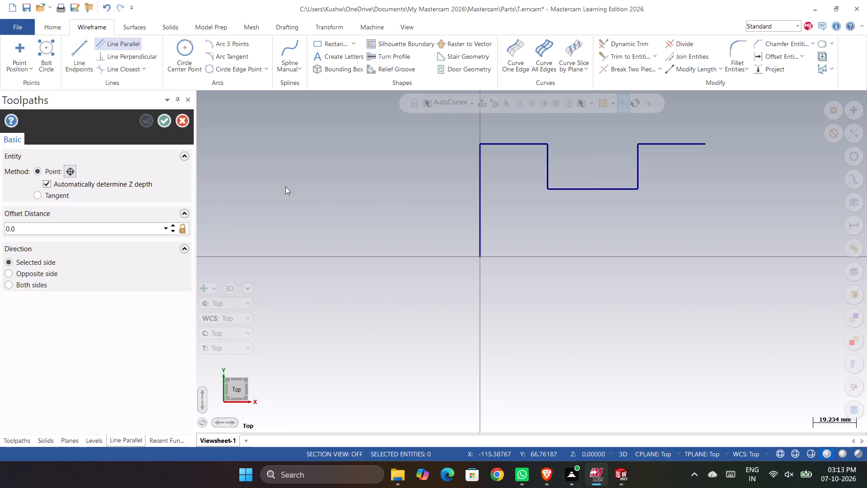
{"action": "left_click", "coordinate": [480, 199]}
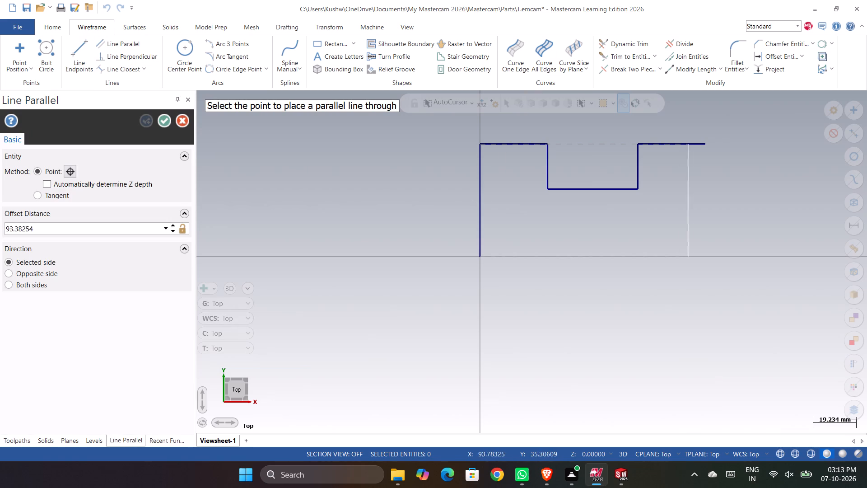
{"action": "left_click", "coordinate": [705, 146]}
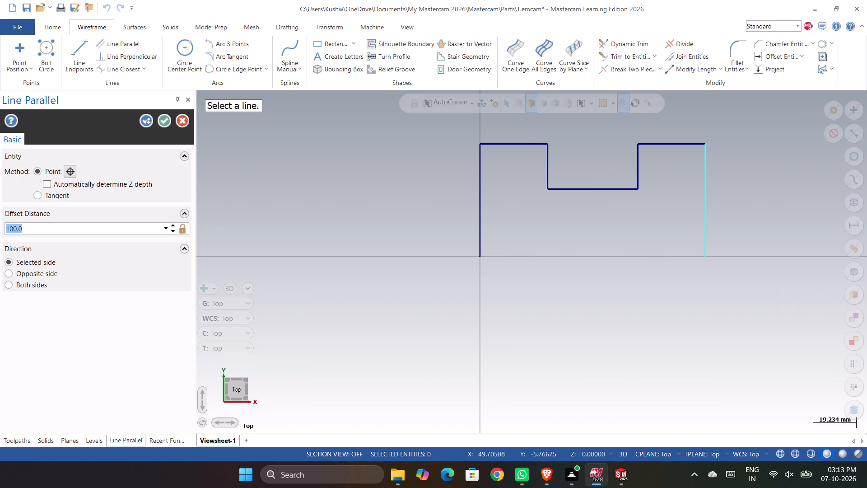
Create parallel copies of the two upper 30 mm horizontal lines through the lower ends of the outer vertical lines, offset 50 mm.
{"action": "left_click", "coordinate": [520, 145]}
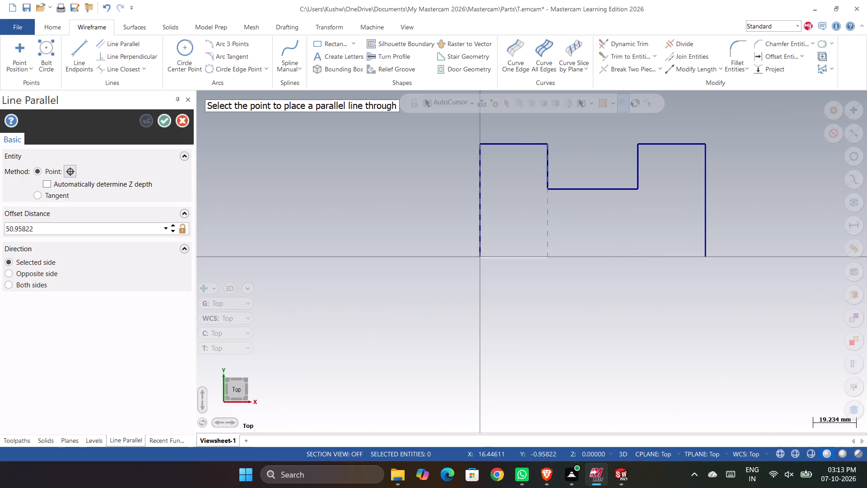
{"action": "left_click", "coordinate": [485, 256]}
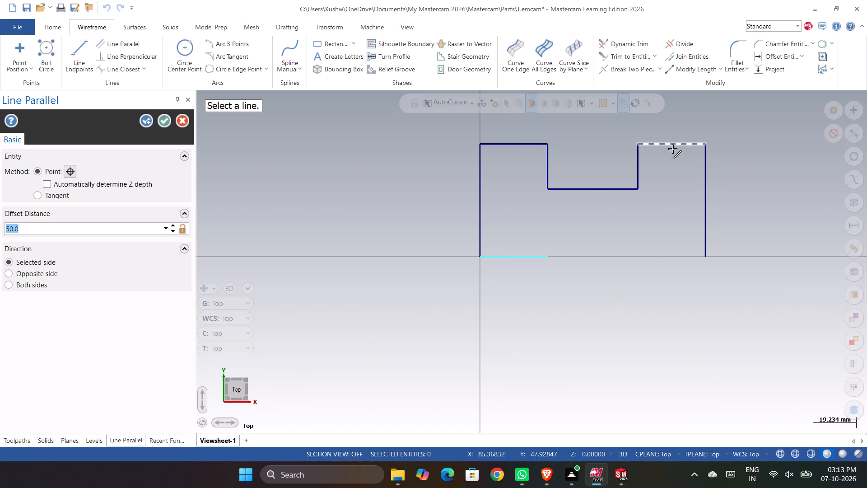
{"action": "left_click", "coordinate": [672, 148]}
{"action": "left_click", "coordinate": [704, 255]}
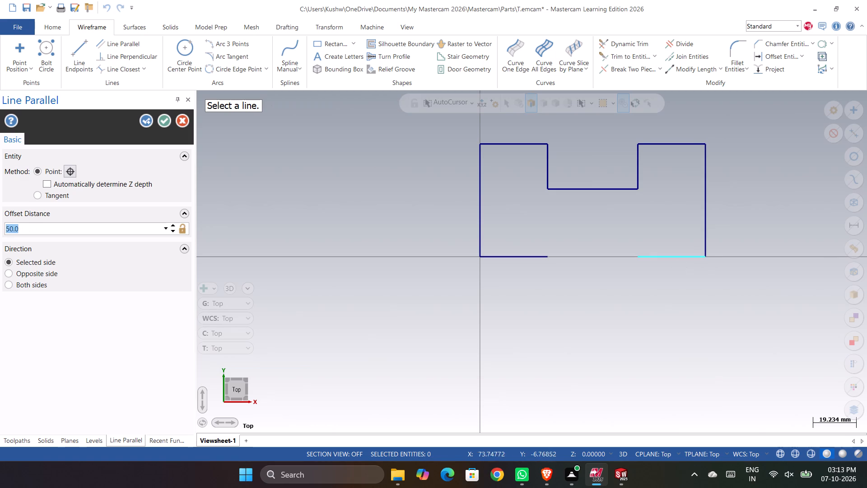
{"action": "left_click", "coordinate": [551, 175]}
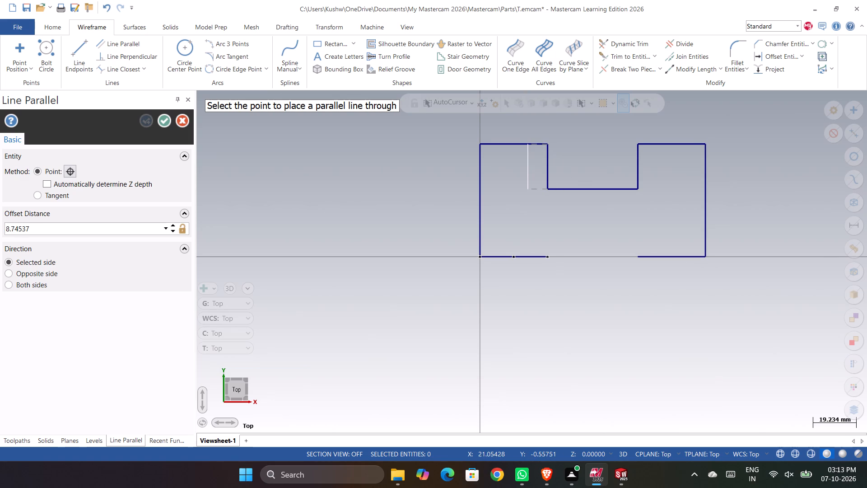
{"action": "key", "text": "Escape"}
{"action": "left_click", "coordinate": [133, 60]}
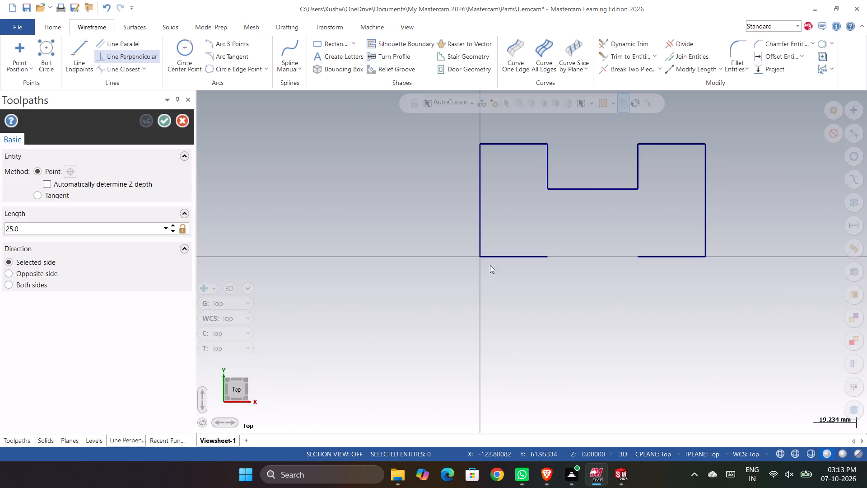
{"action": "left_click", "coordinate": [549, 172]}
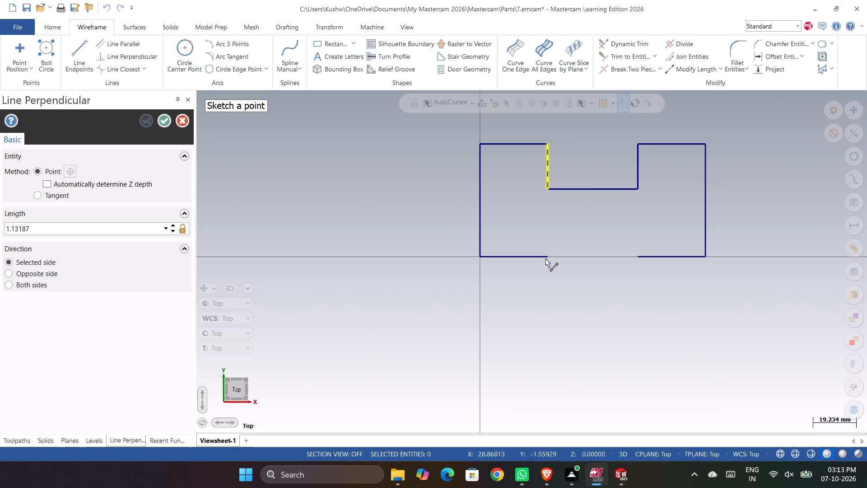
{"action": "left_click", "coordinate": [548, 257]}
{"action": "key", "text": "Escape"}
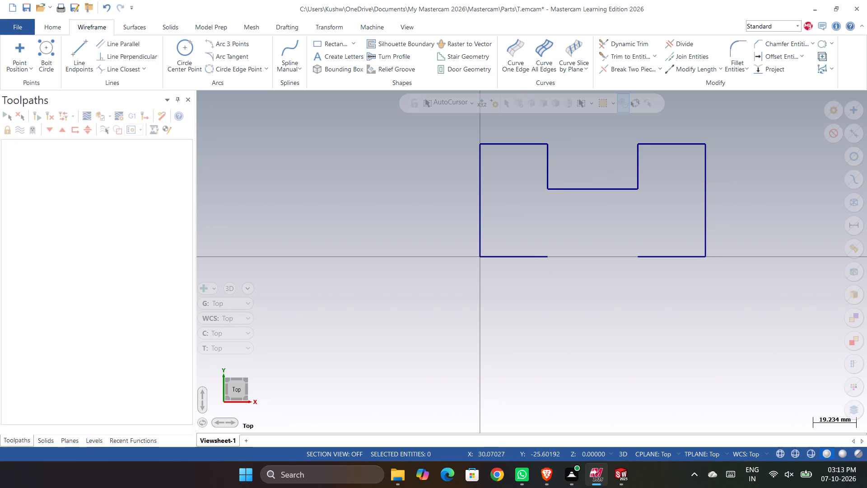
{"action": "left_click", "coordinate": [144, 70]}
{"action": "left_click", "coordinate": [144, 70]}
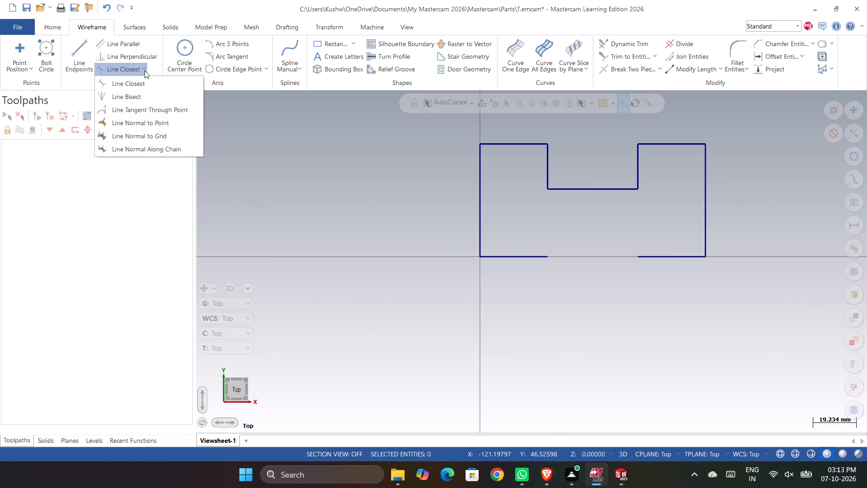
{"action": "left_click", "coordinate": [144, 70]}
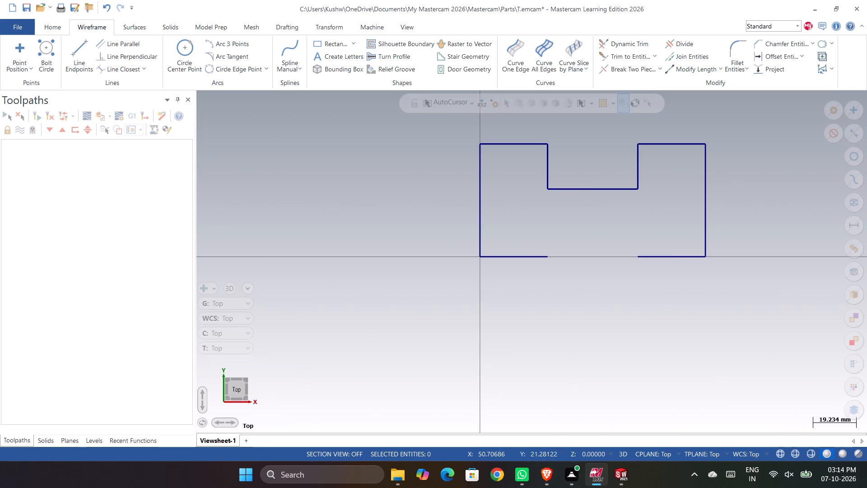
Draw a 20 mm vertical line downward from the inner end of the base line that starts at the origin.
{"action": "left_click", "coordinate": [83, 54]}
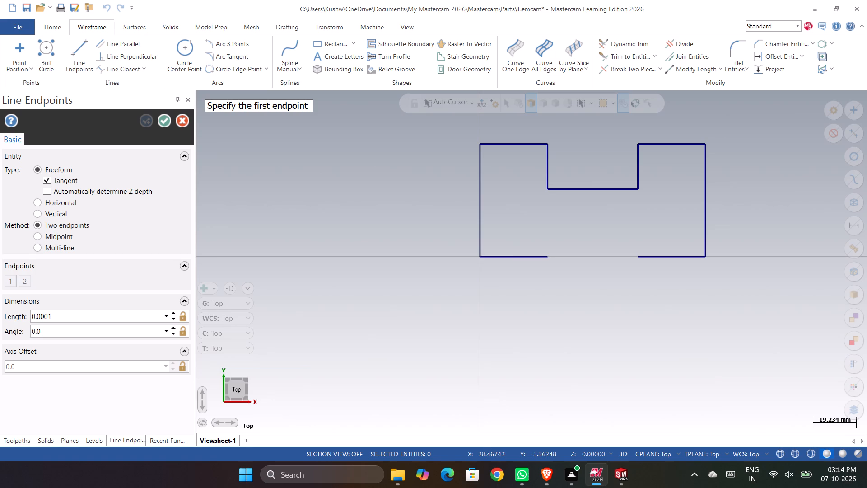
{"action": "left_click", "coordinate": [547, 255]}
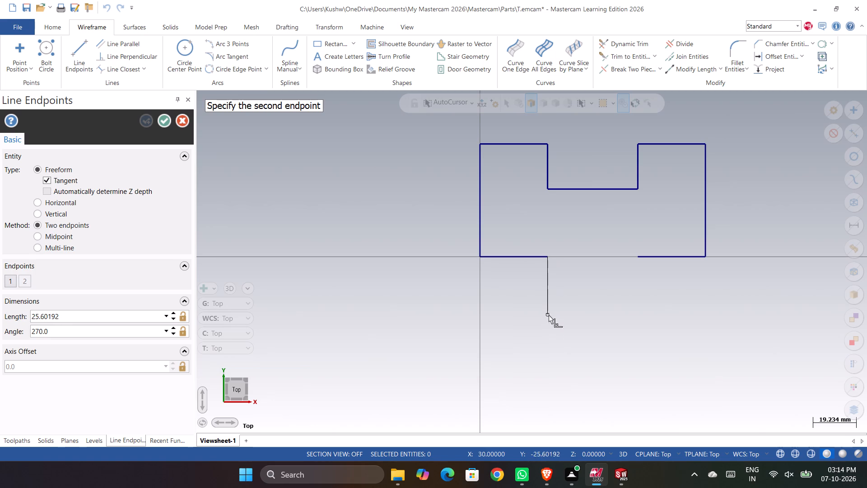
{"action": "left_click", "coordinate": [548, 310]}
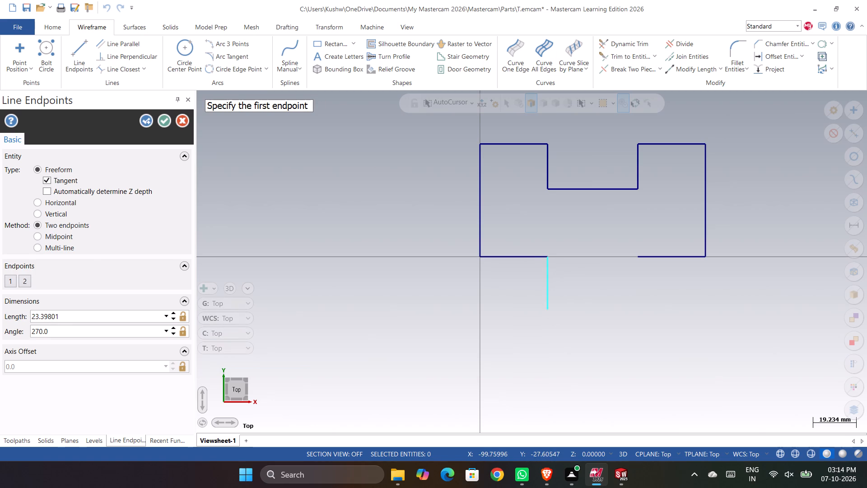
{"action": "left_click_drag", "start_coordinate": [149, 322], "coordinate": [63, 328]}
{"action": "left_click_drag", "start_coordinate": [110, 318], "coordinate": [39, 324]}
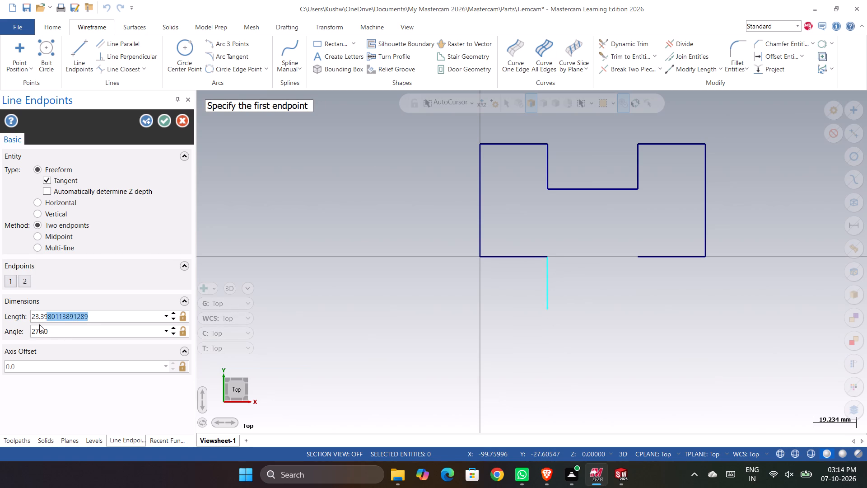
{"action": "left_click_drag", "start_coordinate": [39, 324], "coordinate": [28, 324]}
{"action": "type", "text": "20"}
{"action": "key", "text": "Return"}
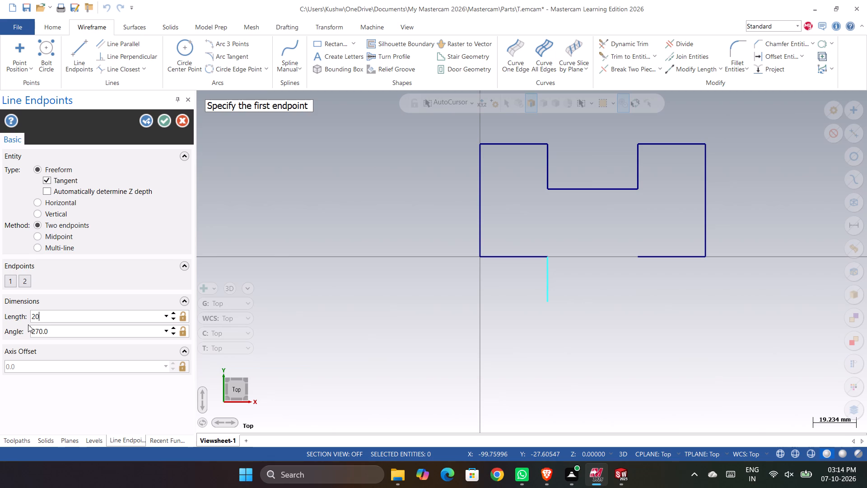
{"action": "left_click", "coordinate": [168, 120]}
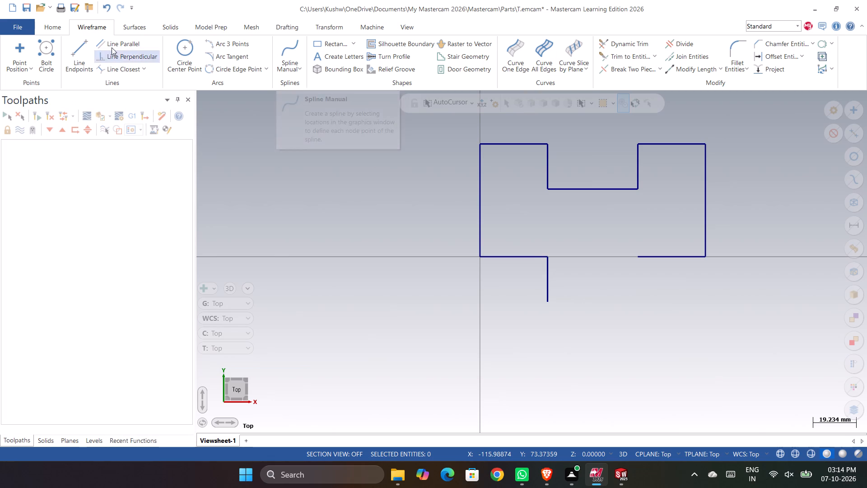
Draw a 40 mm horizontal line in the positive X direction from the lower end of the new 20 mm vertical line.
{"action": "left_click", "coordinate": [79, 46]}
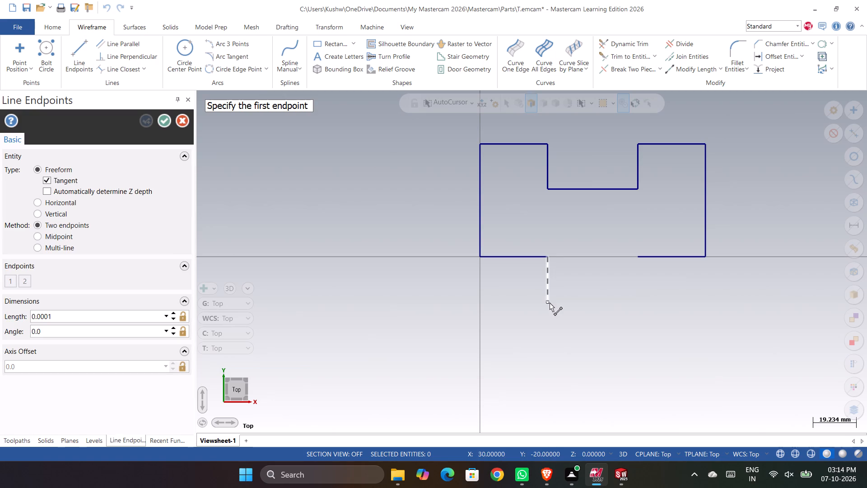
{"action": "left_click", "coordinate": [549, 302]}
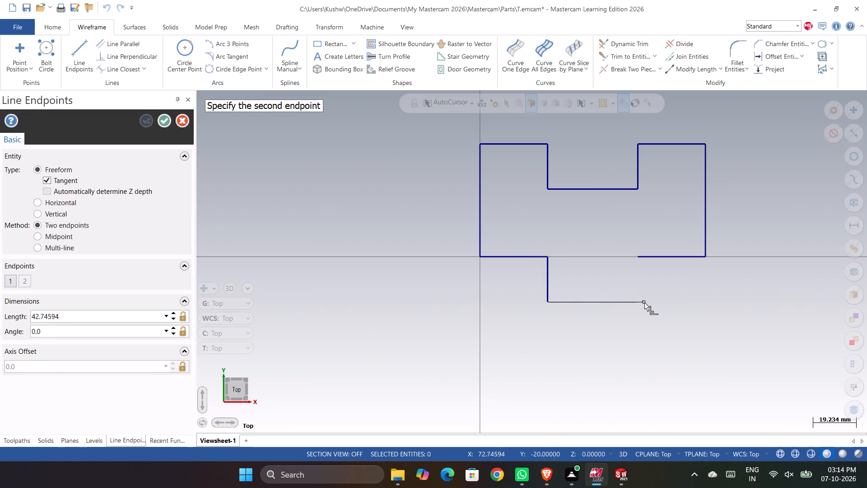
{"action": "left_click", "coordinate": [644, 301]}
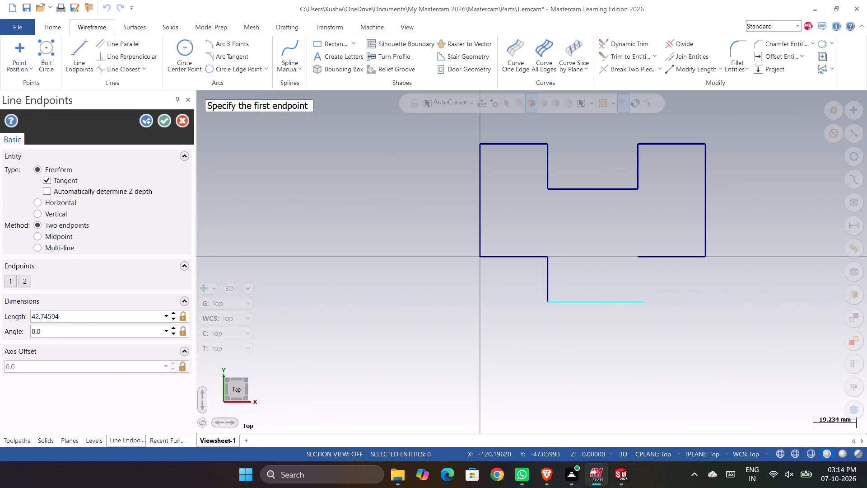
{"action": "left_click", "coordinate": [80, 319]}
{"action": "type", "text": "40"}
{"action": "key", "text": "Return"}
{"action": "left_click", "coordinate": [166, 120]}
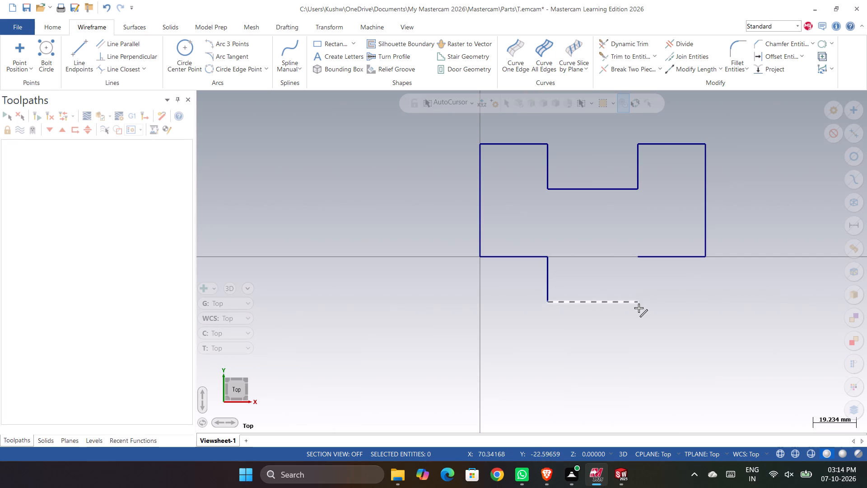
Close the profile with a vertical line from the other base line's inner end to the free end of the lower 40 mm line.
{"action": "left_click", "coordinate": [80, 54]}
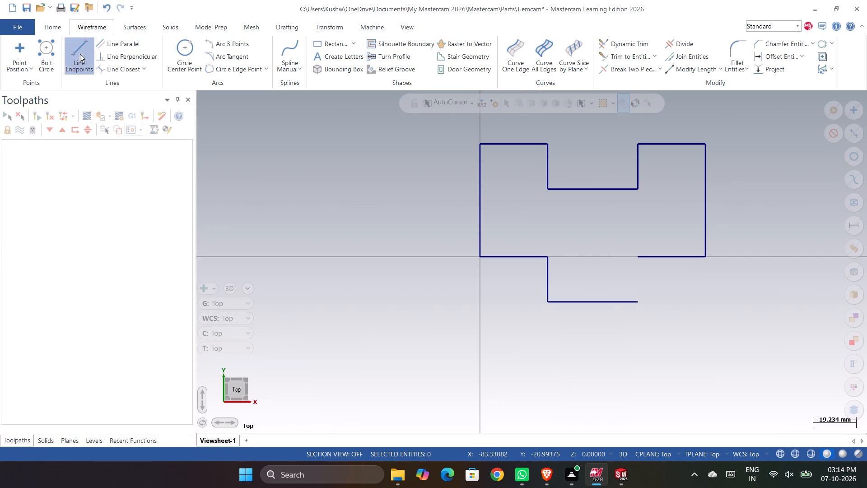
{"action": "left_click", "coordinate": [638, 257]}
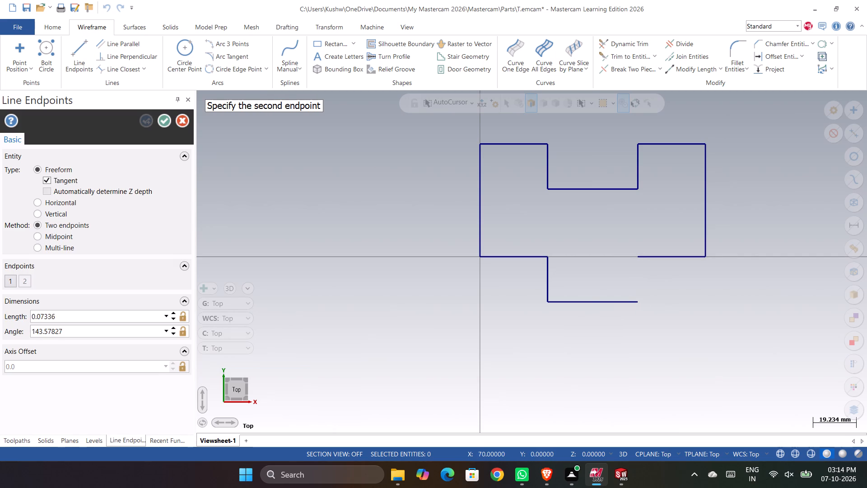
{"action": "left_click", "coordinate": [635, 302]}
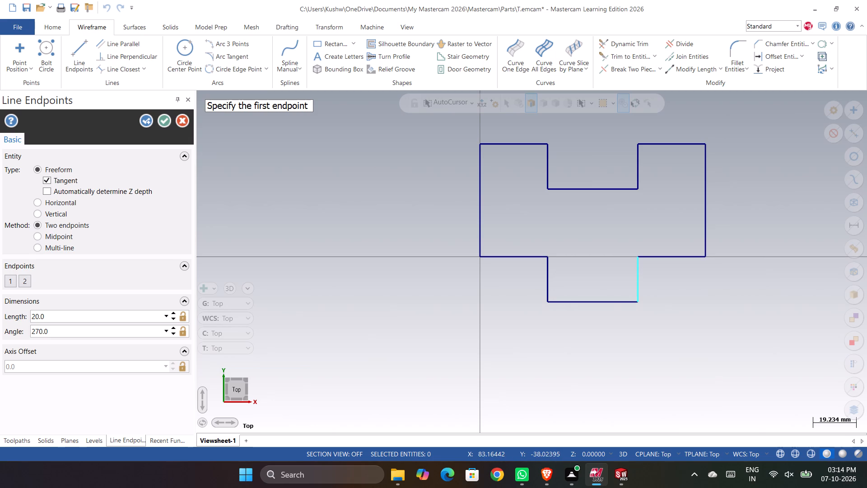
{"action": "key", "text": "Escape"}
Switch to SOLIDWORKS and set the length dimension of the short vertical line to 10 mm.
{"action": "left_click", "coordinate": [614, 473]}
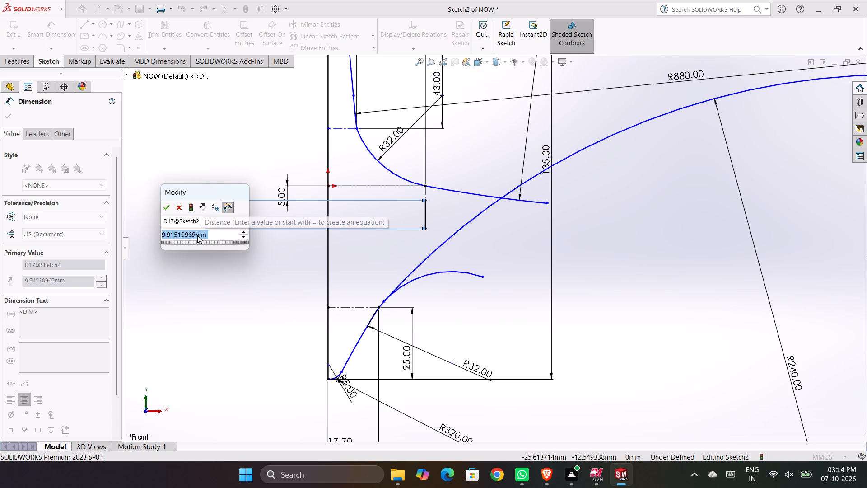
{"action": "type", "text": "10"}
{"action": "key", "text": "Return"}
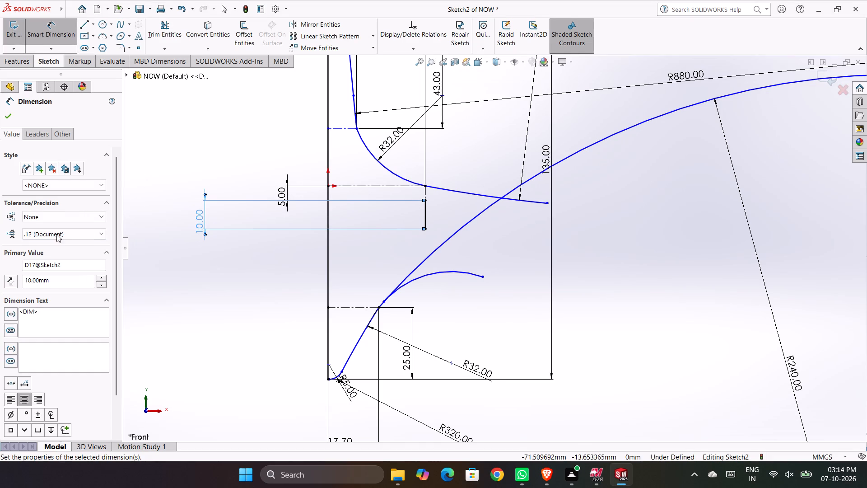
{"action": "left_click", "coordinate": [219, 300]}
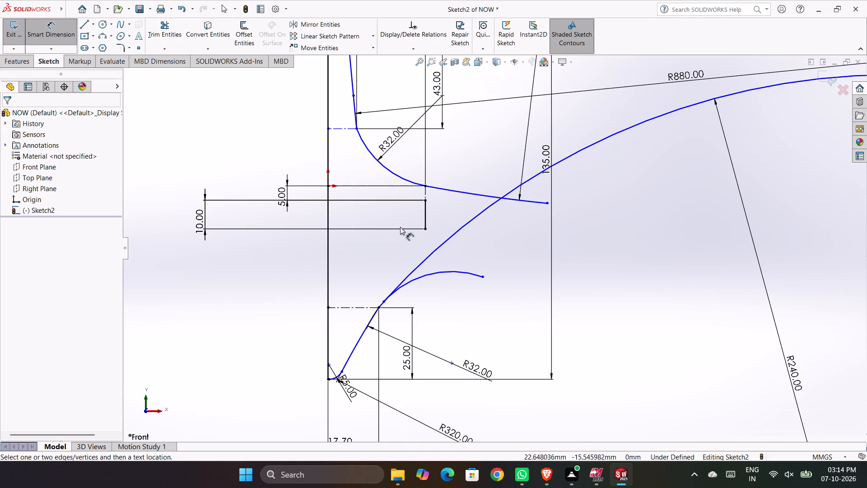
{"action": "left_click", "coordinate": [246, 255]}
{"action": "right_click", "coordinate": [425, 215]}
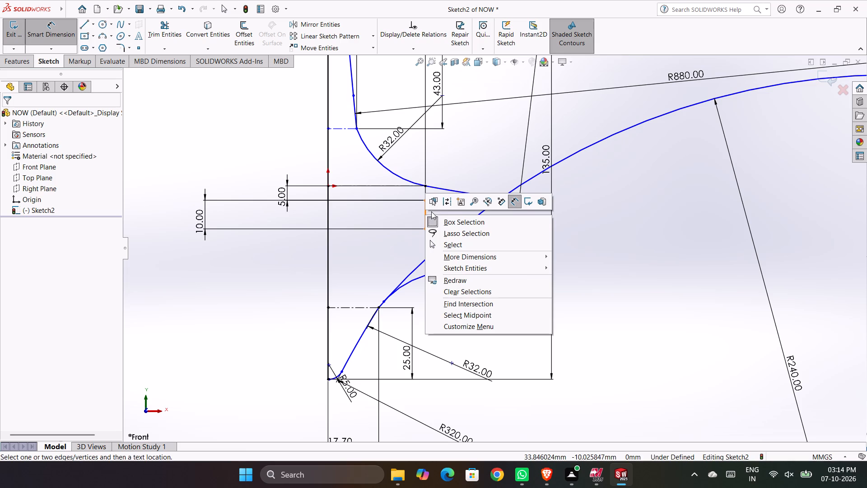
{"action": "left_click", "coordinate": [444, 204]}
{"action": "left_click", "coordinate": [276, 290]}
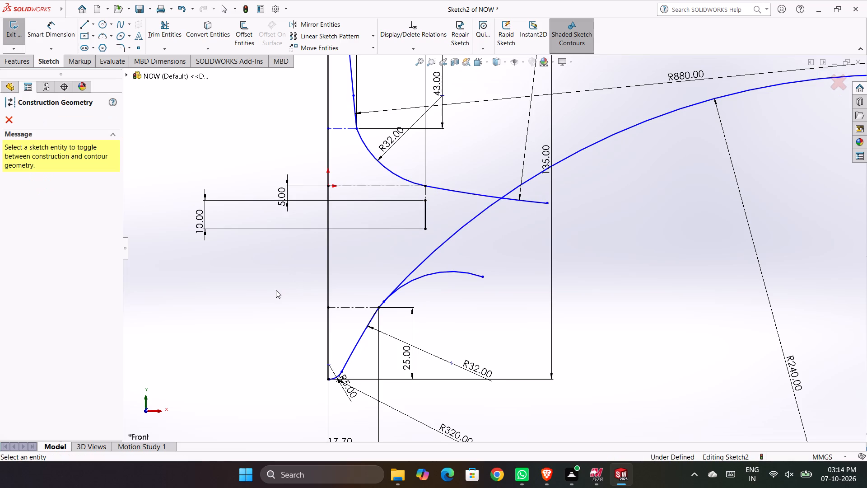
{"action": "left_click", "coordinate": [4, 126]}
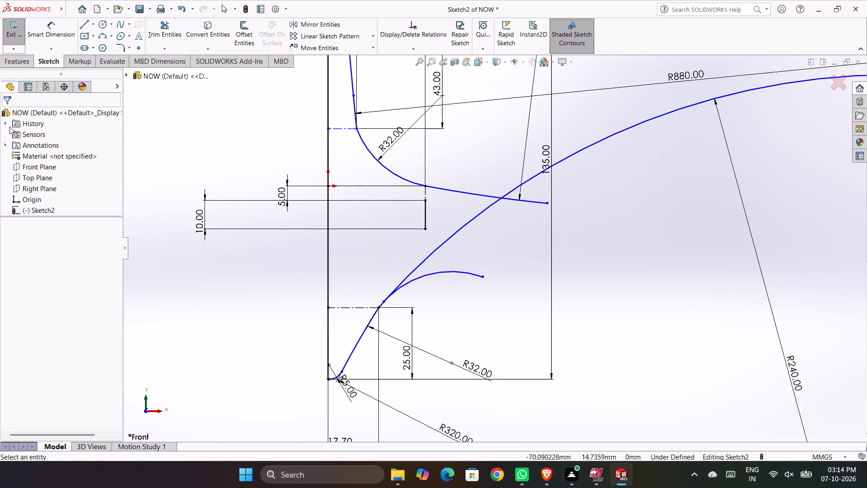
Convert the 10 mm vertical line into construction geometry.
{"action": "right_click", "coordinate": [423, 216]}
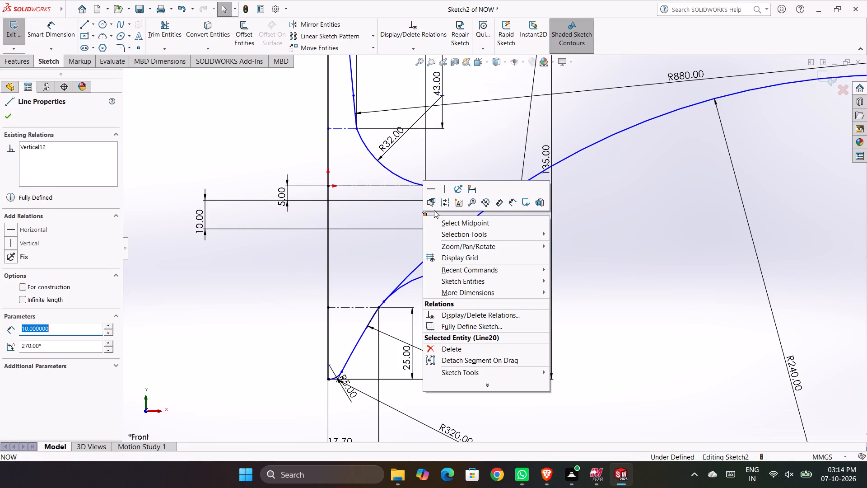
{"action": "left_click", "coordinate": [450, 201]}
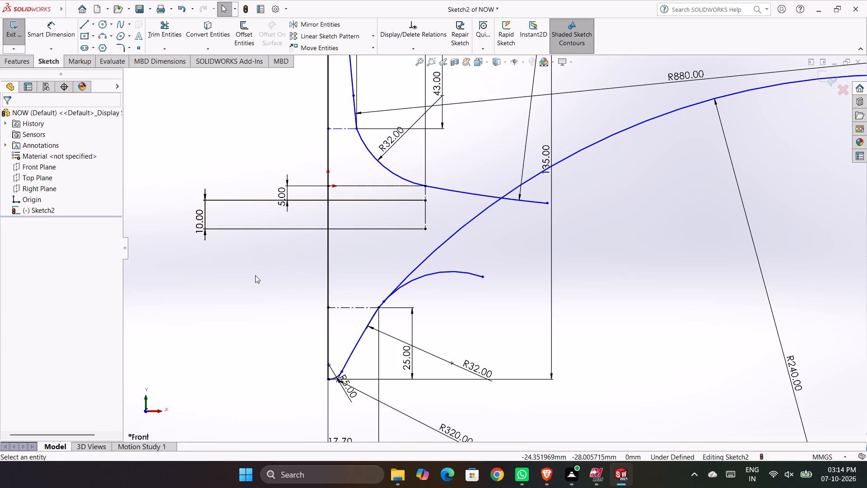
{"action": "key", "text": "Escape"}
{"action": "key", "text": "Escape"}
{"action": "key", "text": "Escape"}
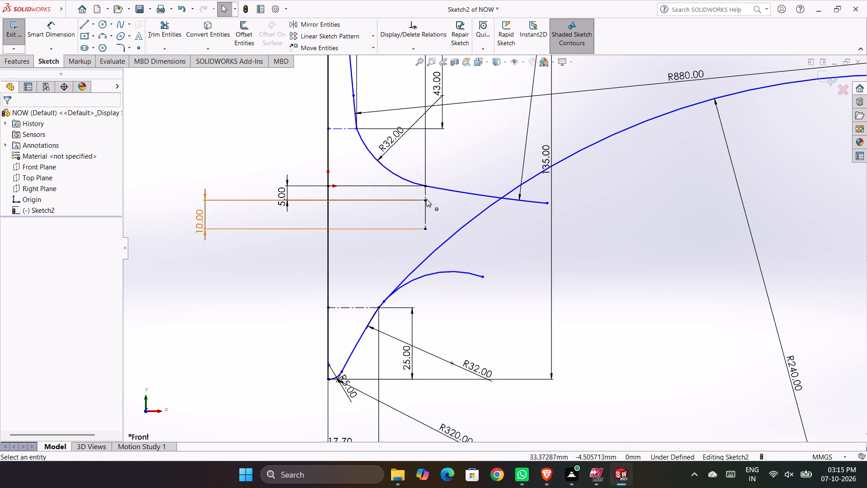
Draw a horizontal construction line about 70 mm long outward from the upper end of the 10 mm vertical construction line.
{"action": "left_click", "coordinate": [94, 26]}
{"action": "left_click", "coordinate": [91, 46]}
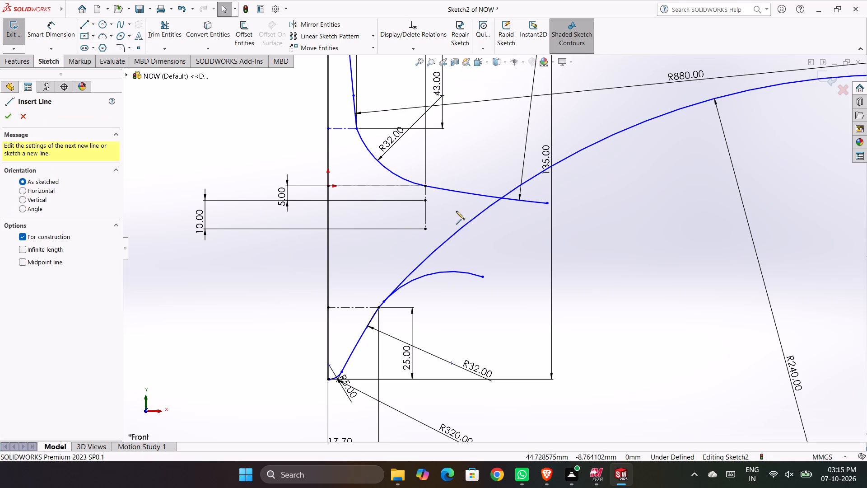
{"action": "left_click", "coordinate": [424, 201]}
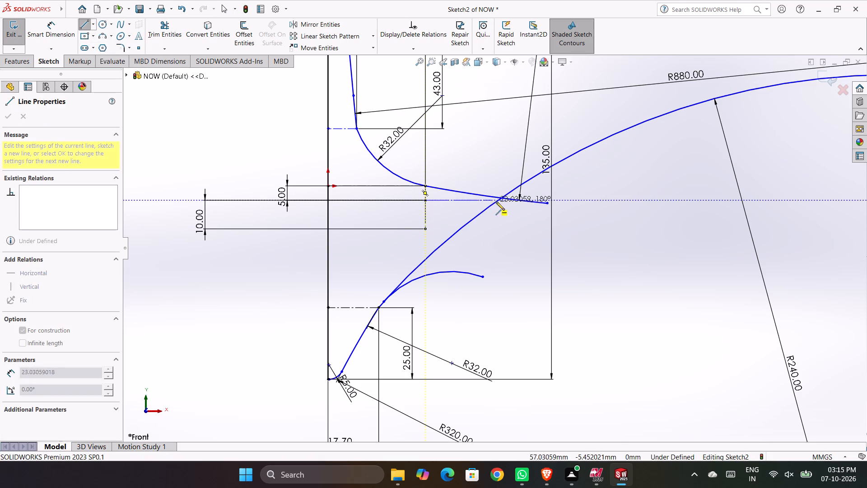
{"action": "left_click", "coordinate": [625, 200]}
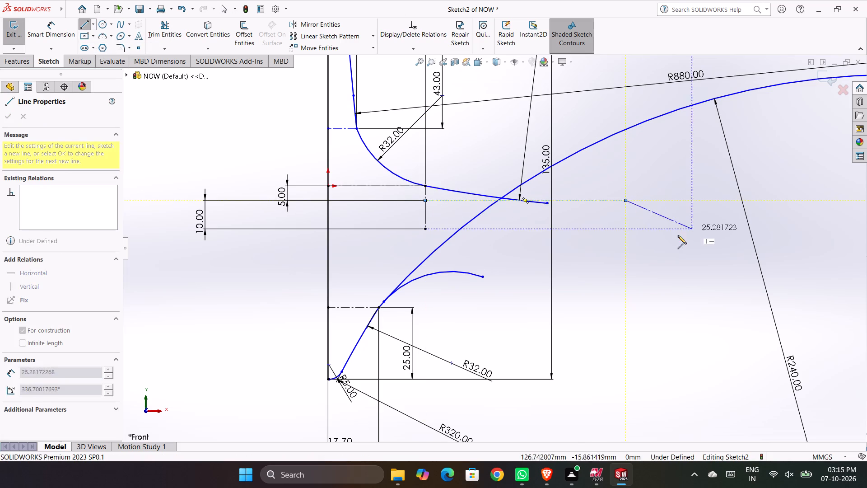
{"action": "key", "text": "Escape"}
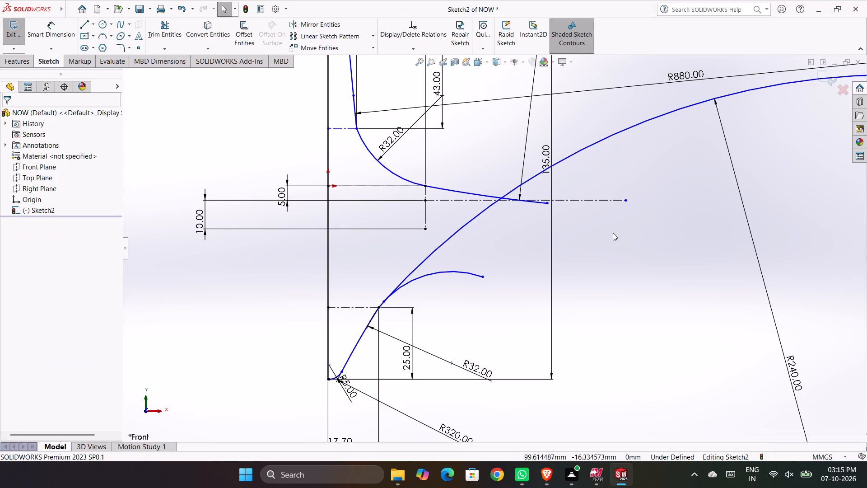
Draw a second horizontal construction line about 62 mm long outward from the lower end of the 10 mm vertical construction line.
{"action": "right_click", "coordinate": [609, 235]}
{"action": "right_click_drag", "start_coordinate": [590, 251], "coordinate": [590, 248]}
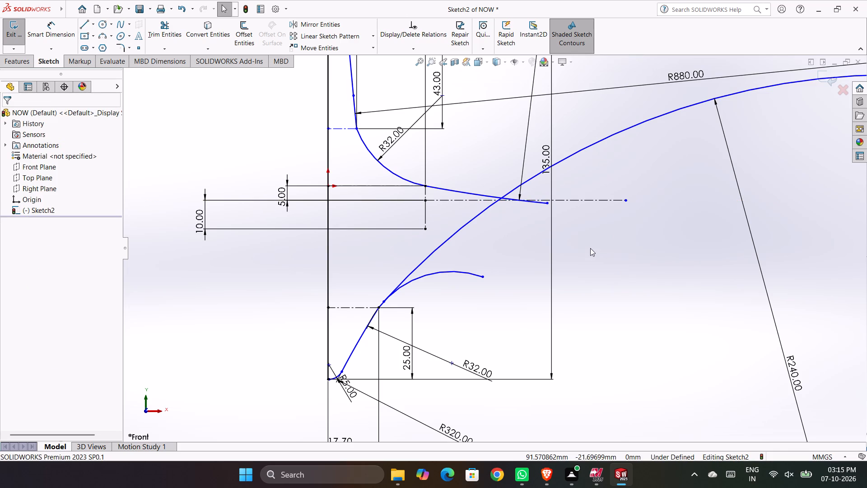
{"action": "right_click_drag", "start_coordinate": [590, 248], "coordinate": [533, 219]}
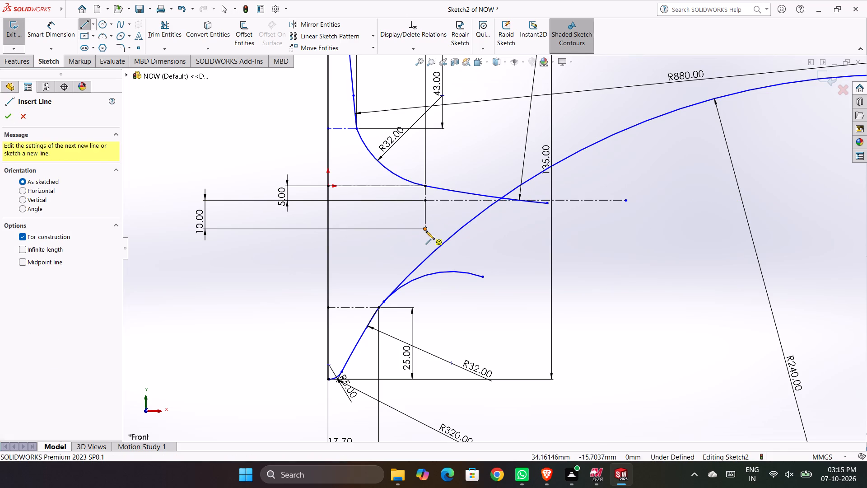
{"action": "left_click", "coordinate": [425, 231]}
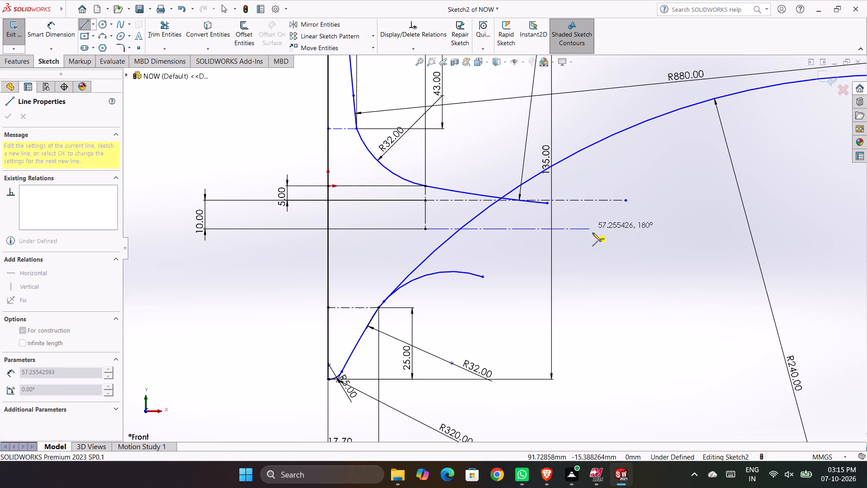
{"action": "left_click", "coordinate": [603, 228]}
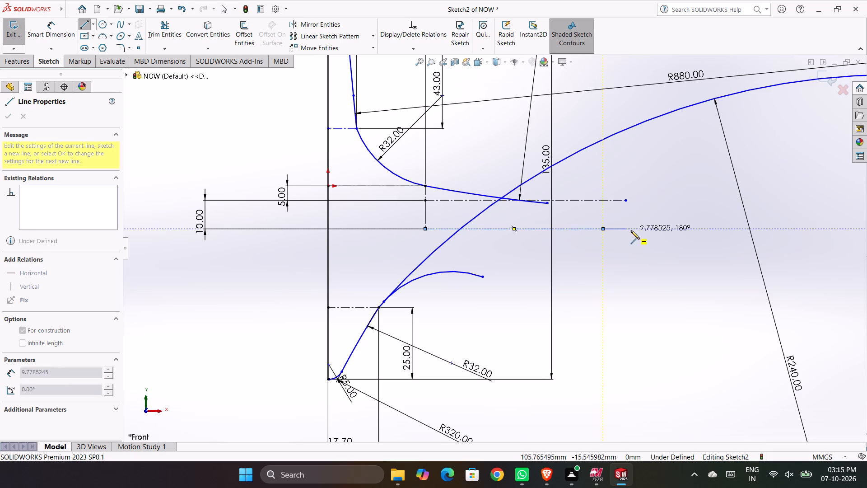
{"action": "key", "text": "Escape"}
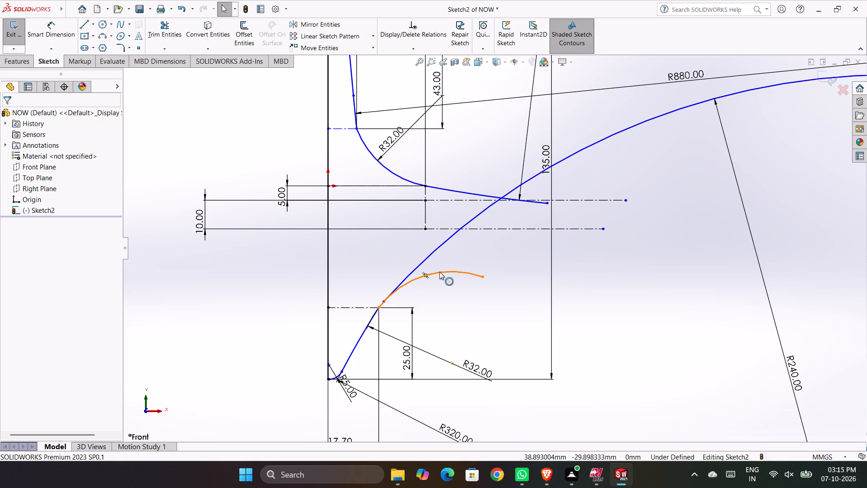
Delete the R240 arc together with its associated dimension.
{"action": "left_click", "coordinate": [447, 239]}
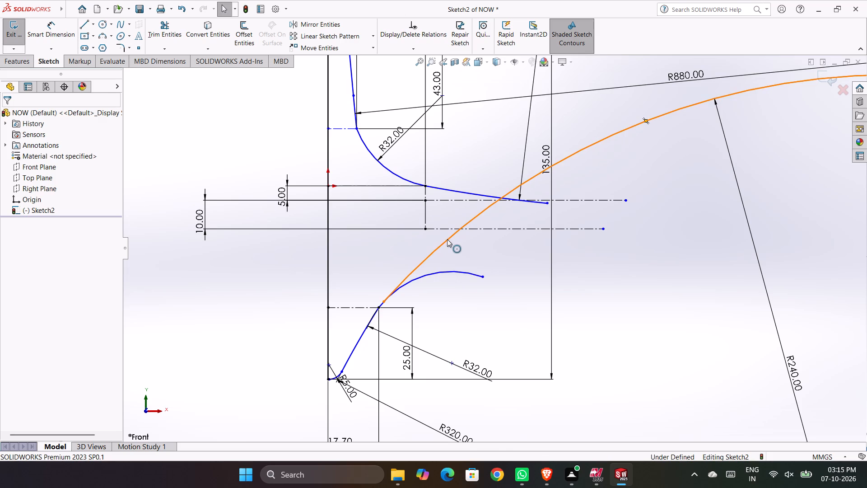
{"action": "key", "text": "Delete"}
{"action": "left_click", "coordinate": [385, 248]}
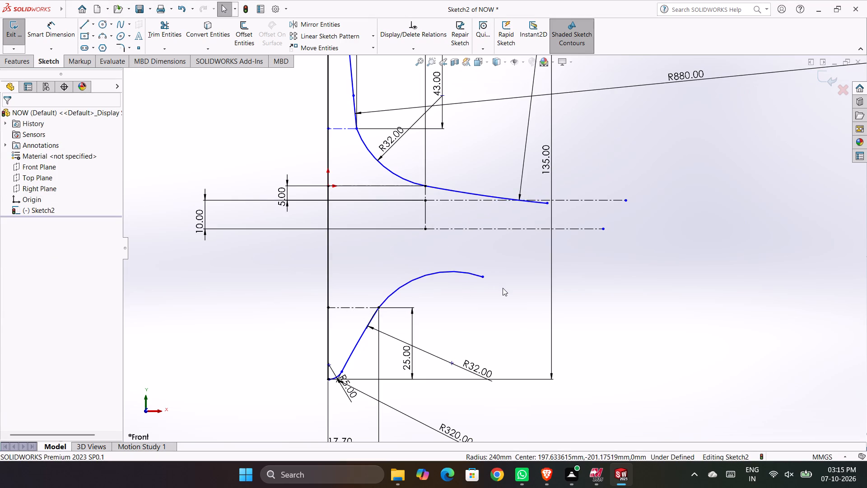
Delete the lower R32 arc that starts at the top of the R320 arc, together with its dimension.
{"action": "left_click", "coordinate": [466, 273]}
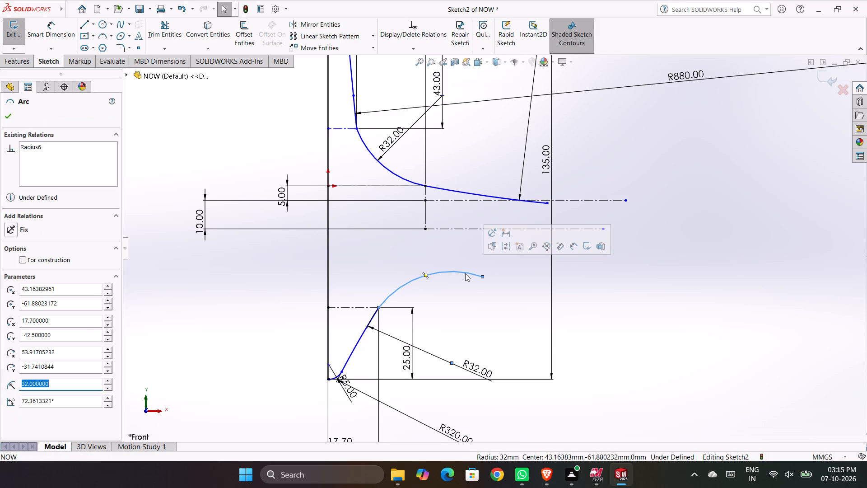
{"action": "left_click", "coordinate": [430, 310]}
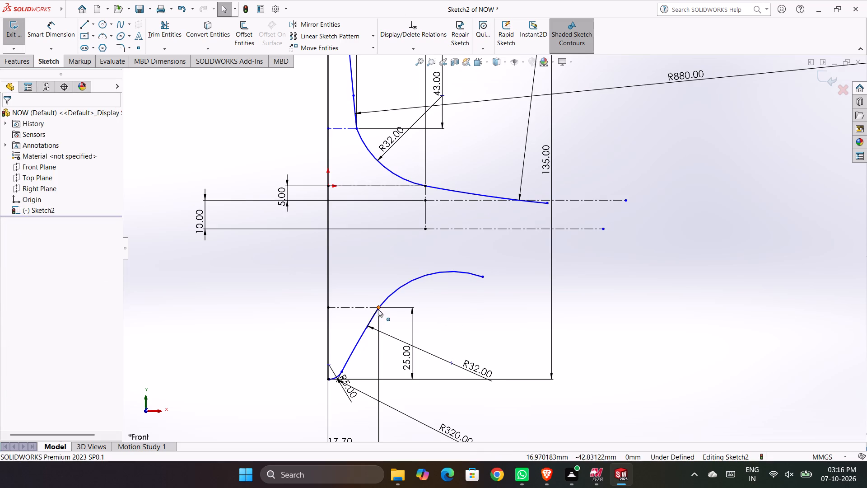
{"action": "left_click", "coordinate": [392, 294]}
{"action": "key", "text": "Delete"}
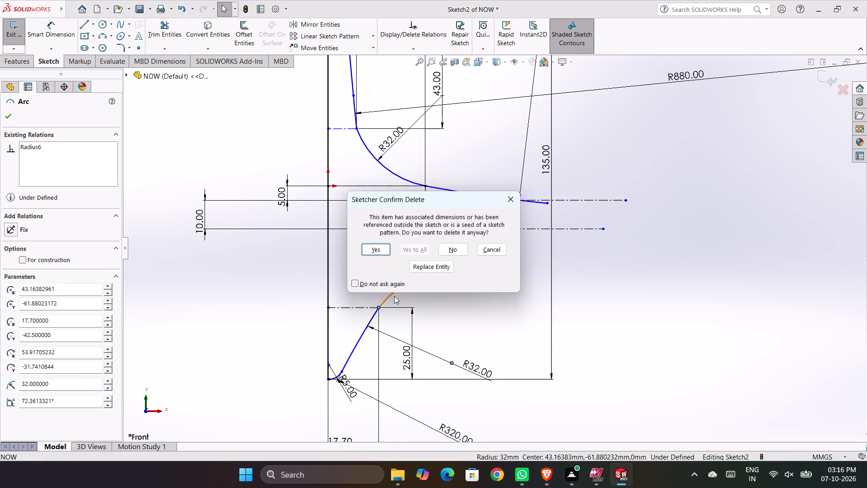
{"action": "left_click", "coordinate": [382, 248]}
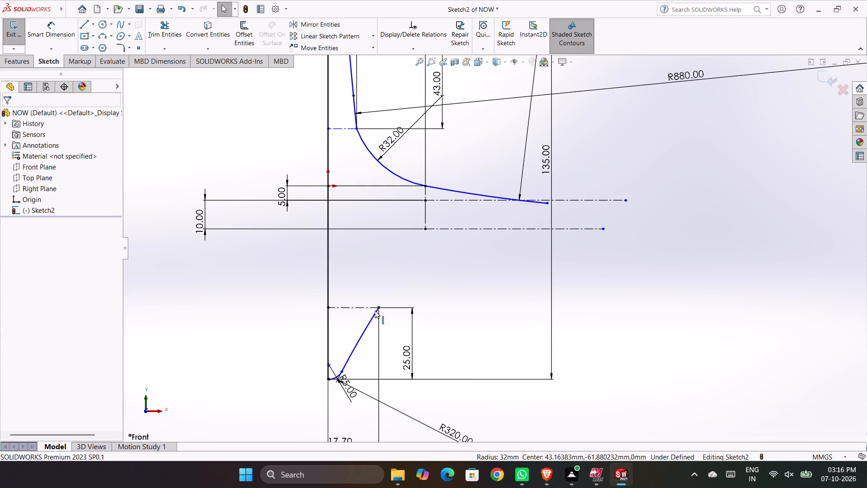
Reposition the R320 radius dimension beside the lower arc.
{"action": "left_click_drag", "start_coordinate": [364, 392], "coordinate": [371, 345]}
{"action": "left_click", "coordinate": [470, 299]}
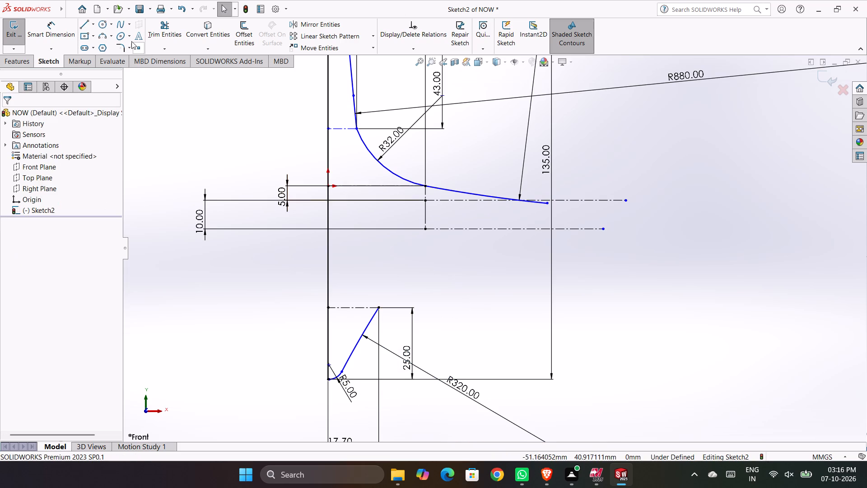
Extend the R320 arc upward to the lower horizontal construction line.
{"action": "right_click_drag", "start_coordinate": [186, 120], "coordinate": [180, 145]}
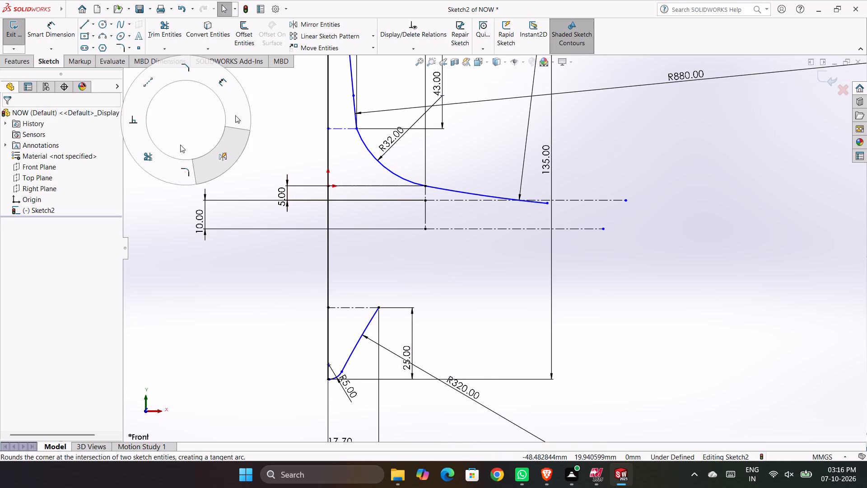
{"action": "right_click_drag", "start_coordinate": [180, 145], "coordinate": [201, 116]}
{"action": "left_click", "coordinate": [164, 49]}
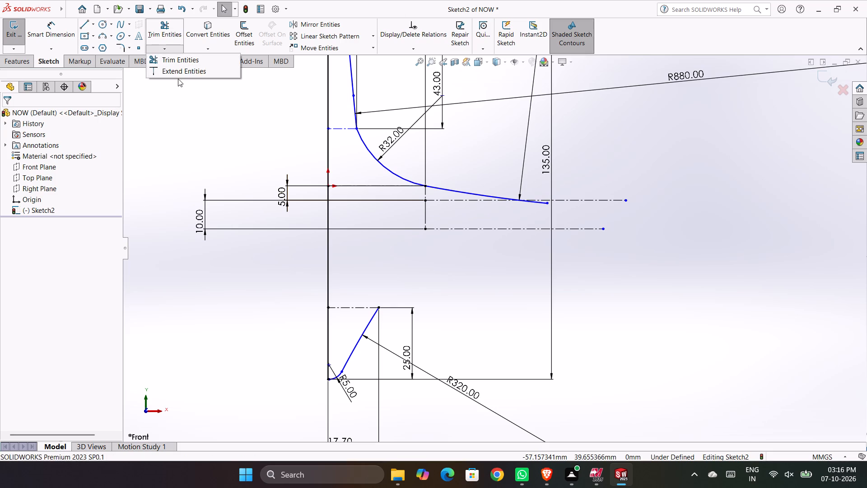
{"action": "left_click", "coordinate": [175, 70]}
{"action": "left_click", "coordinate": [371, 323]}
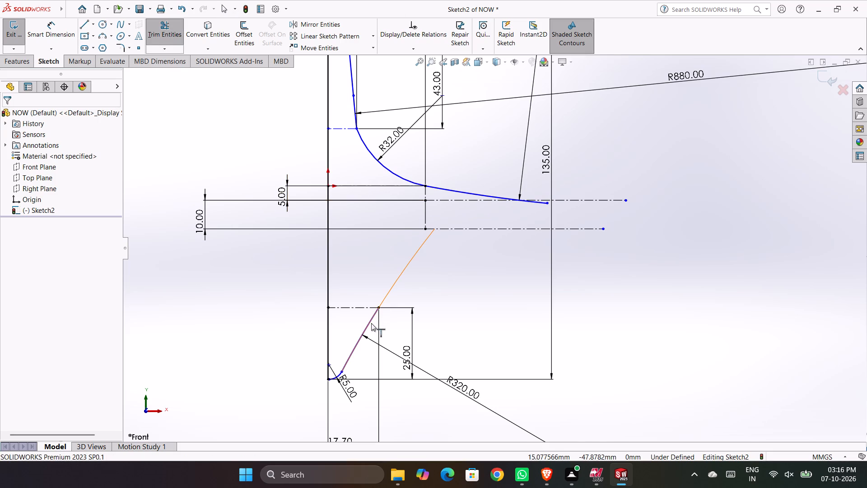
{"action": "key", "text": "Escape"}
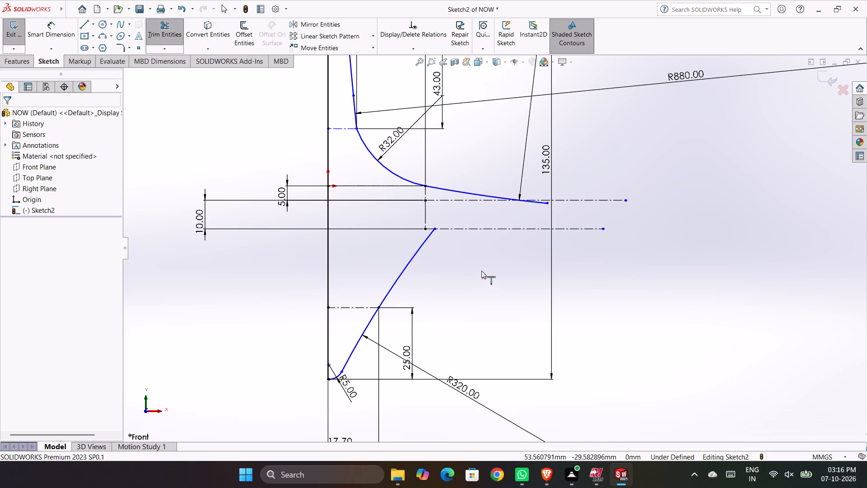
{"action": "key", "text": "Escape"}
{"action": "key", "text": "Escape"}
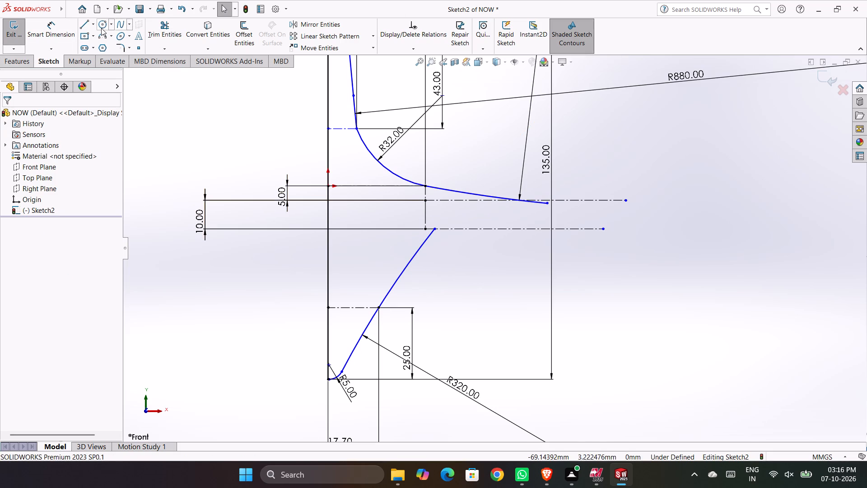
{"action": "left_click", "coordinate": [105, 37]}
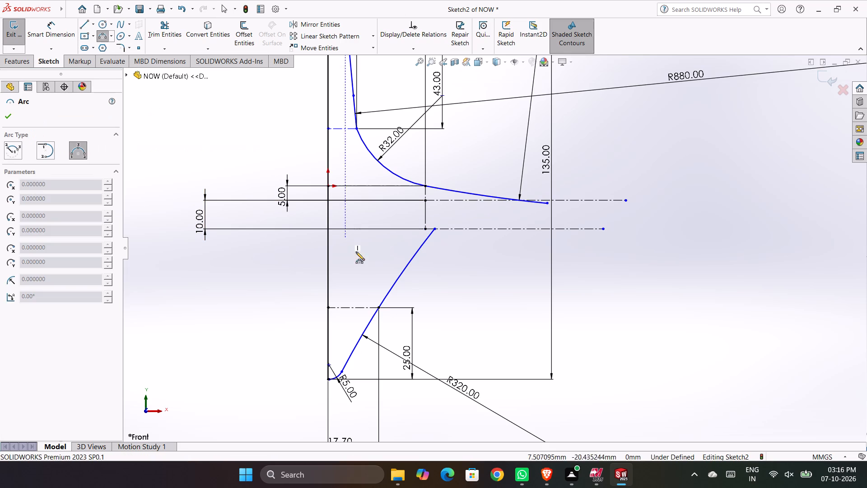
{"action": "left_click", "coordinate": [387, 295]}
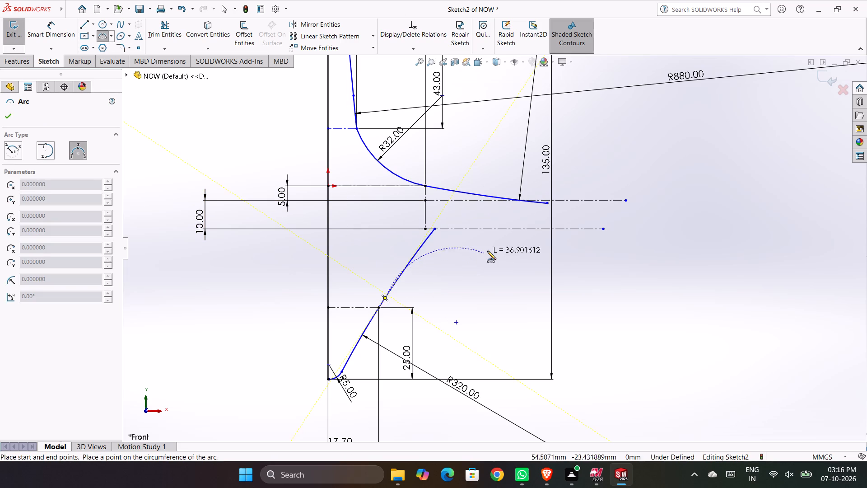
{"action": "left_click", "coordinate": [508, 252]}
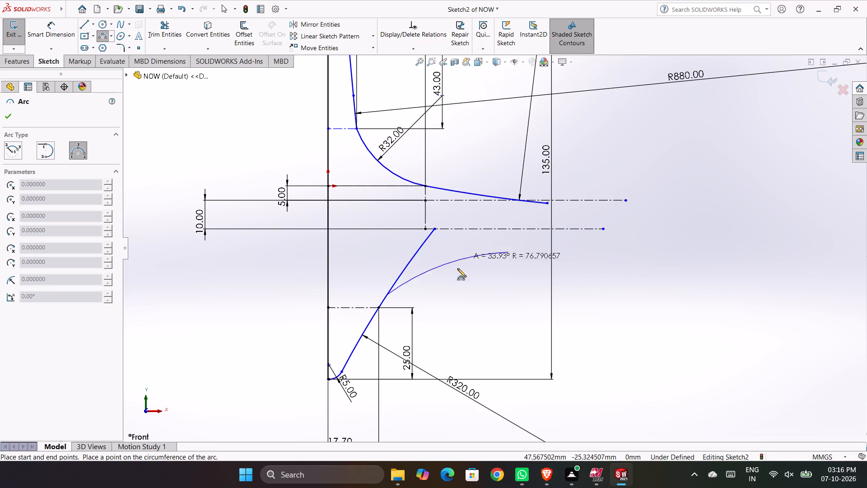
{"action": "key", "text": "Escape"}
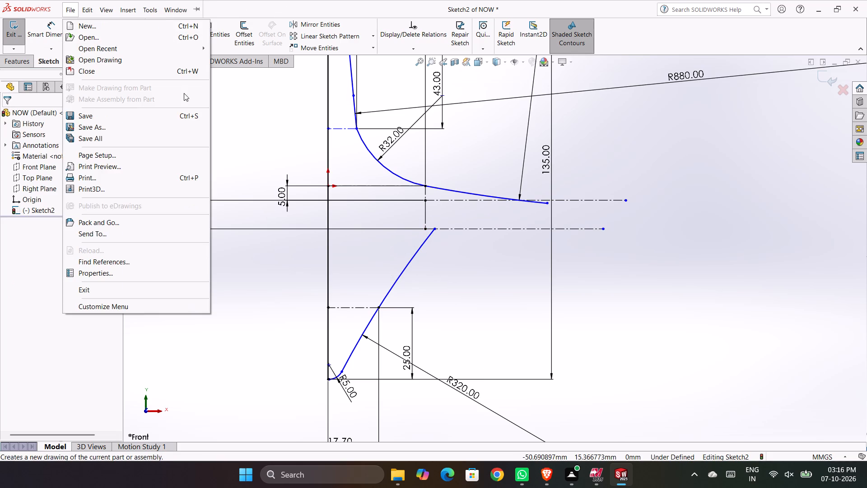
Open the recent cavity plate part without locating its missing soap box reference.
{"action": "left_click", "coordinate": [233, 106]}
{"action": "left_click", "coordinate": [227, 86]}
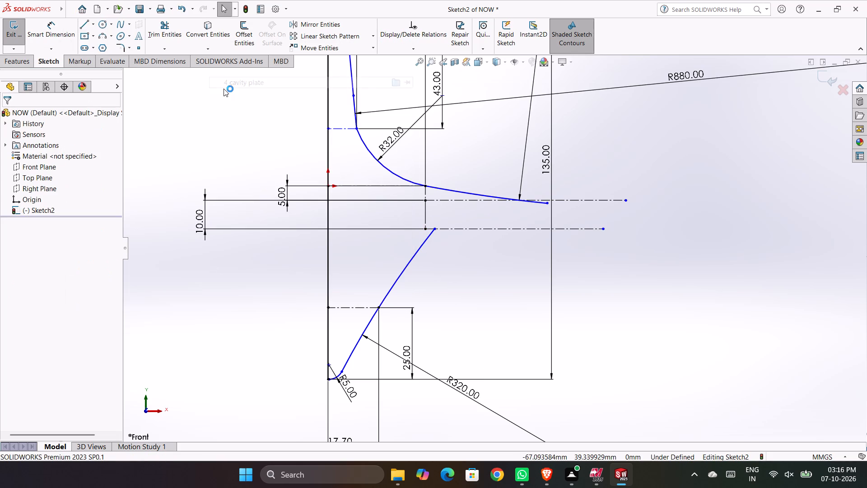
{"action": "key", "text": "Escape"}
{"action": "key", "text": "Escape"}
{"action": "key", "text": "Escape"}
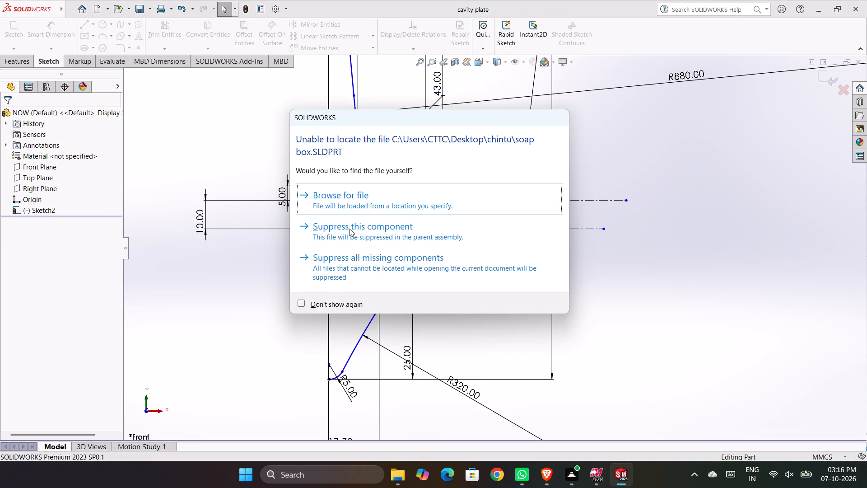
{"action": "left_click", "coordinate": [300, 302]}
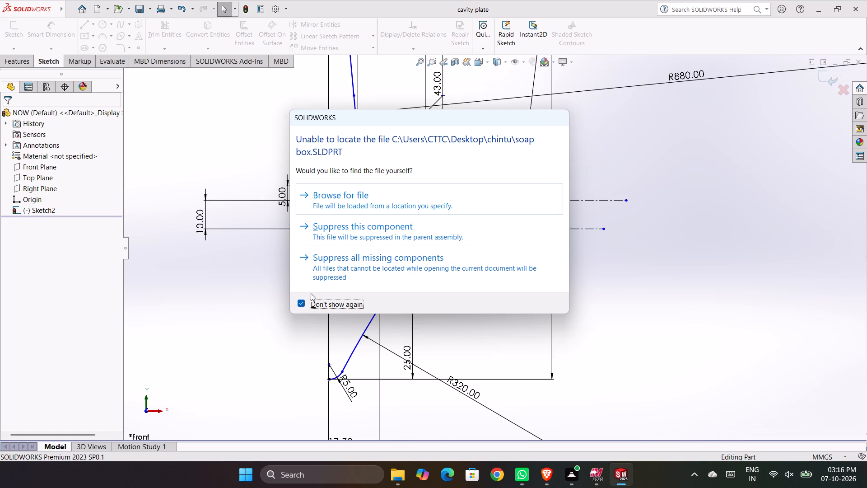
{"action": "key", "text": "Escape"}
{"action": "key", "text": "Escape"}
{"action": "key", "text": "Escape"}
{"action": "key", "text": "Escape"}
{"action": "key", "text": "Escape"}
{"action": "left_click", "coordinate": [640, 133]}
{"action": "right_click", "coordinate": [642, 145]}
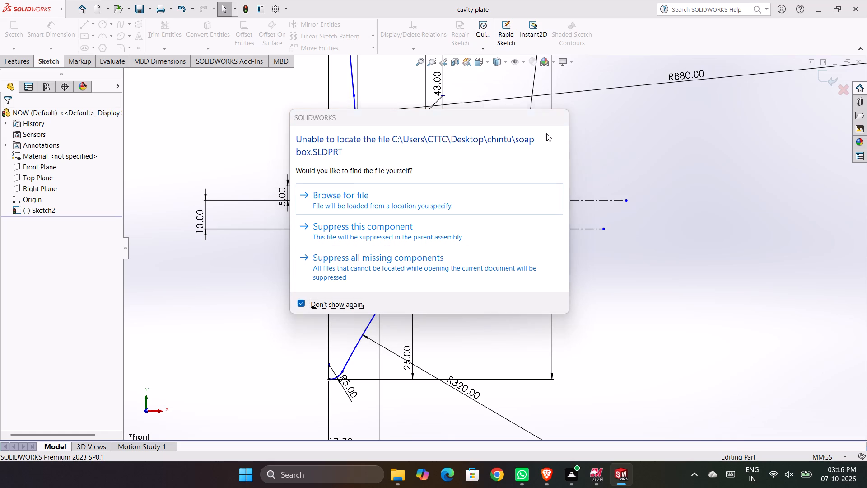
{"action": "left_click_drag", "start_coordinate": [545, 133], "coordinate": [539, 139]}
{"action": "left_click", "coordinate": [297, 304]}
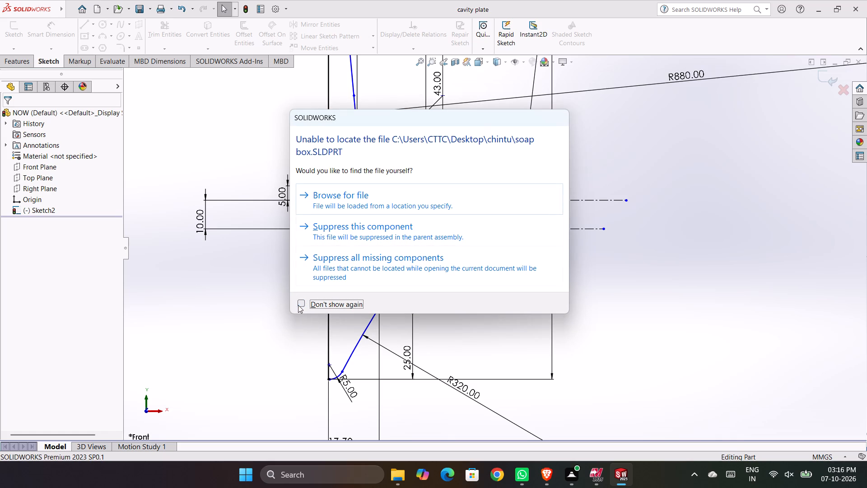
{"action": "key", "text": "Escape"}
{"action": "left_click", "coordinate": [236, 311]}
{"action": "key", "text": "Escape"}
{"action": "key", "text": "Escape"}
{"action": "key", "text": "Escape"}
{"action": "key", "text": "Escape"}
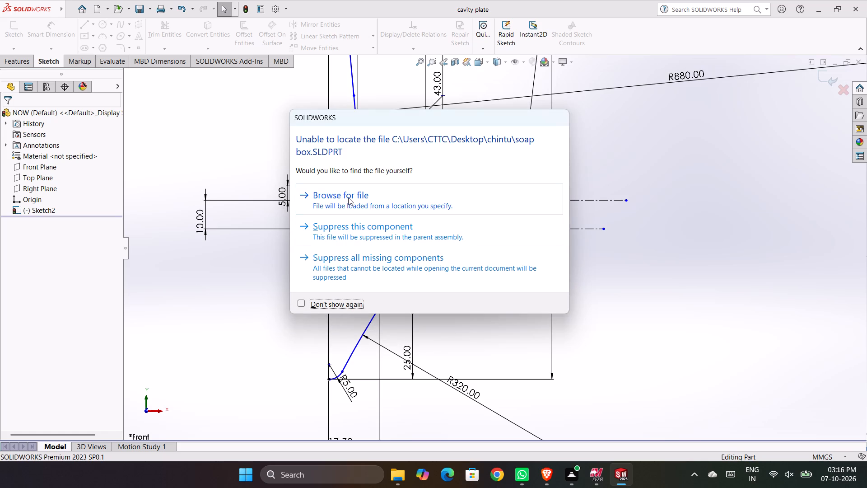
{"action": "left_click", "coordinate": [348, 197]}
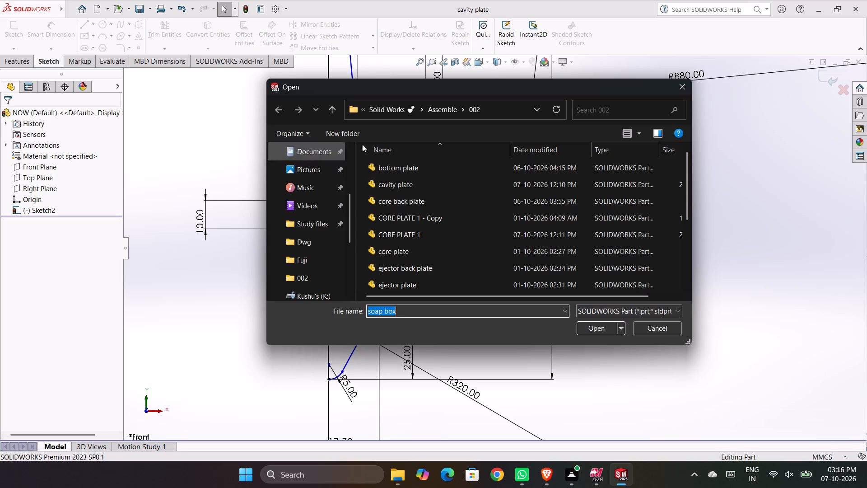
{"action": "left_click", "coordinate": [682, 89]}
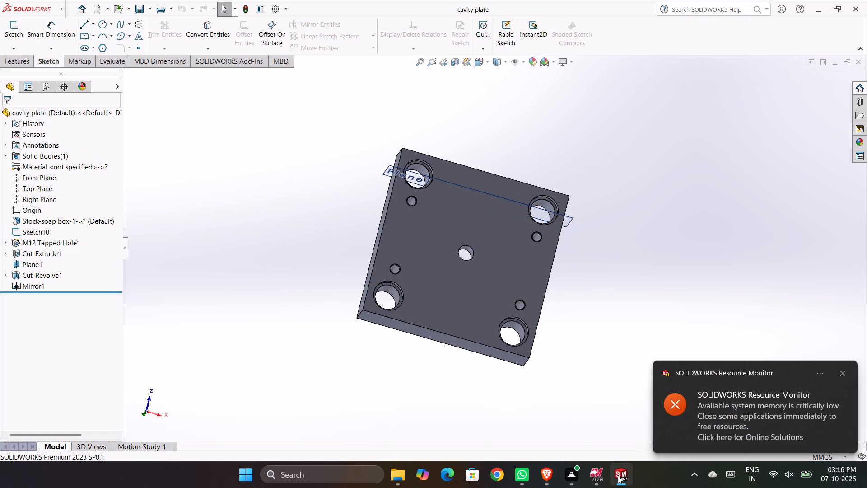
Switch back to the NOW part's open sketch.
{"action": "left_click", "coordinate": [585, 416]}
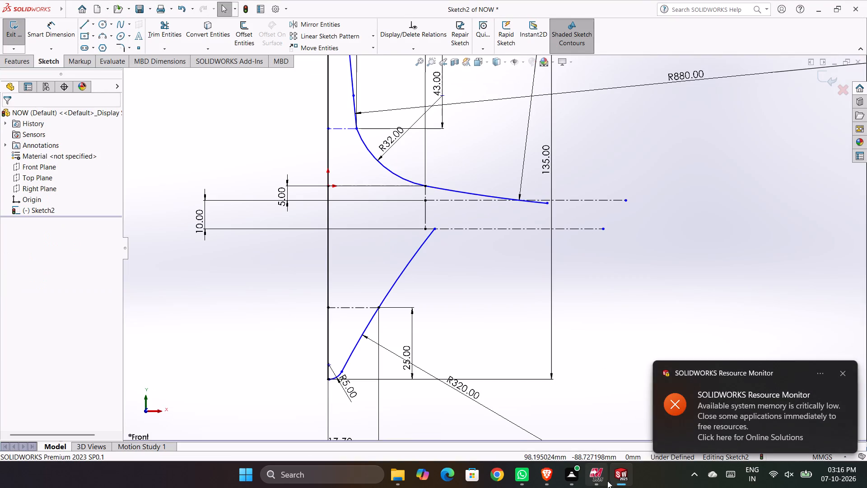
Dismiss the low-memory notification.
{"action": "left_click", "coordinate": [645, 377]}
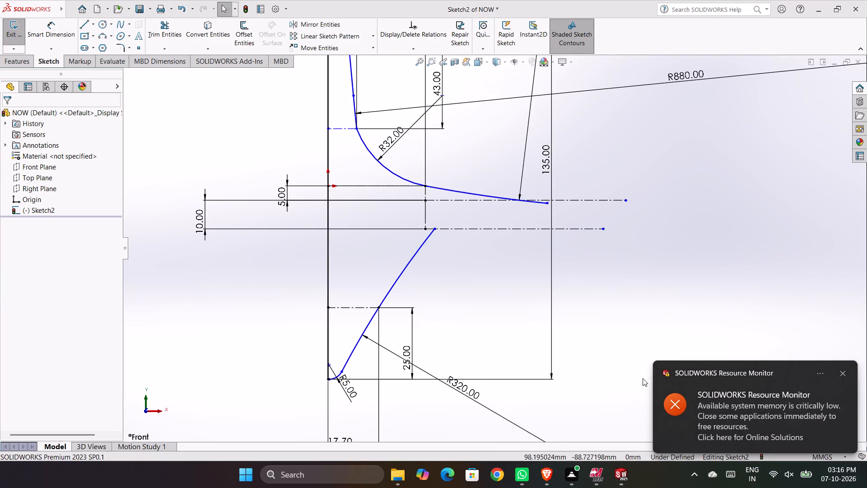
{"action": "left_click", "coordinate": [843, 373]}
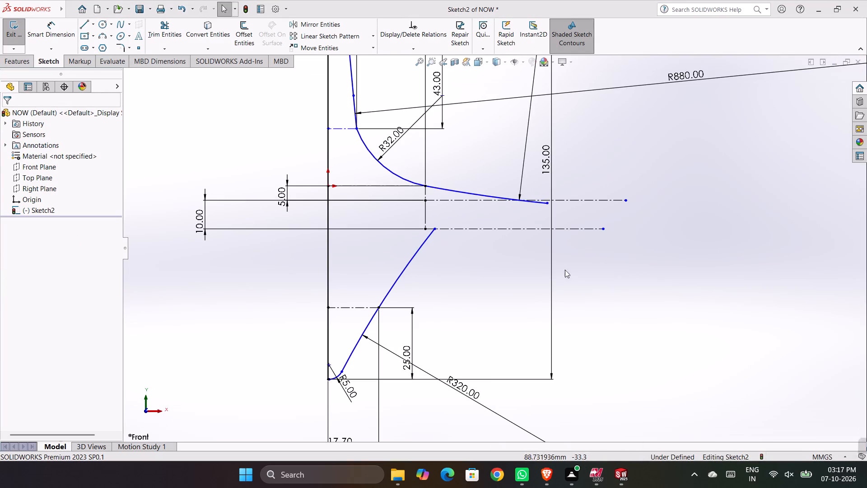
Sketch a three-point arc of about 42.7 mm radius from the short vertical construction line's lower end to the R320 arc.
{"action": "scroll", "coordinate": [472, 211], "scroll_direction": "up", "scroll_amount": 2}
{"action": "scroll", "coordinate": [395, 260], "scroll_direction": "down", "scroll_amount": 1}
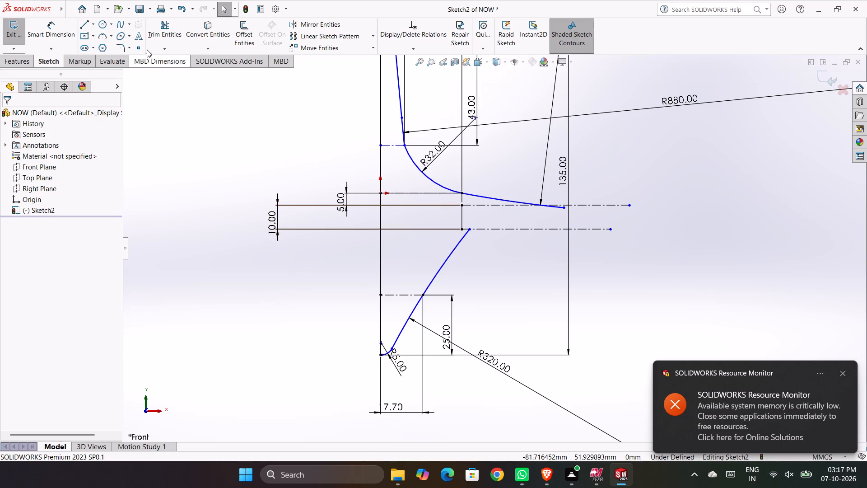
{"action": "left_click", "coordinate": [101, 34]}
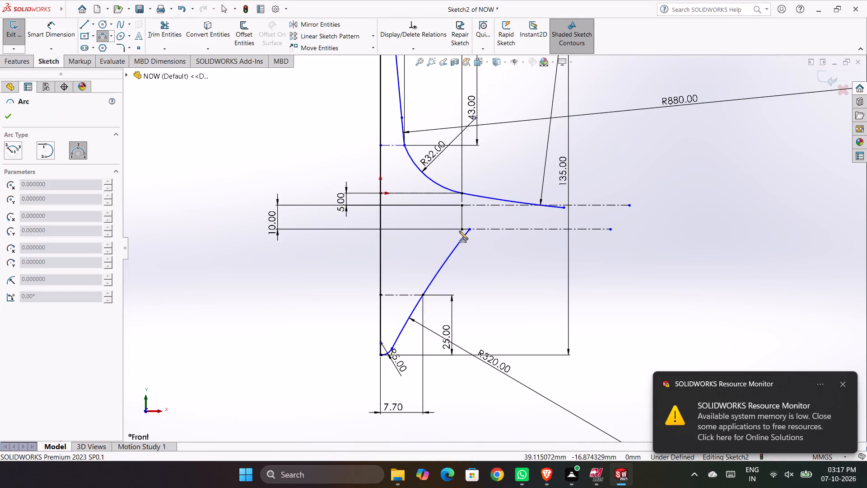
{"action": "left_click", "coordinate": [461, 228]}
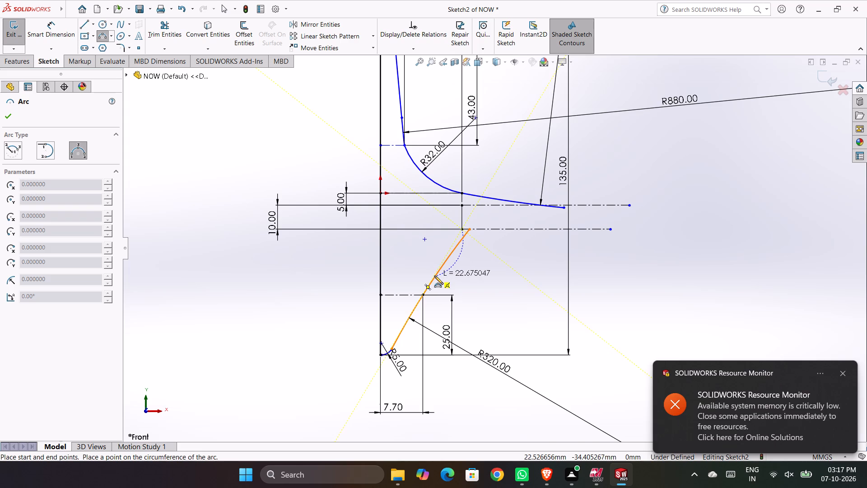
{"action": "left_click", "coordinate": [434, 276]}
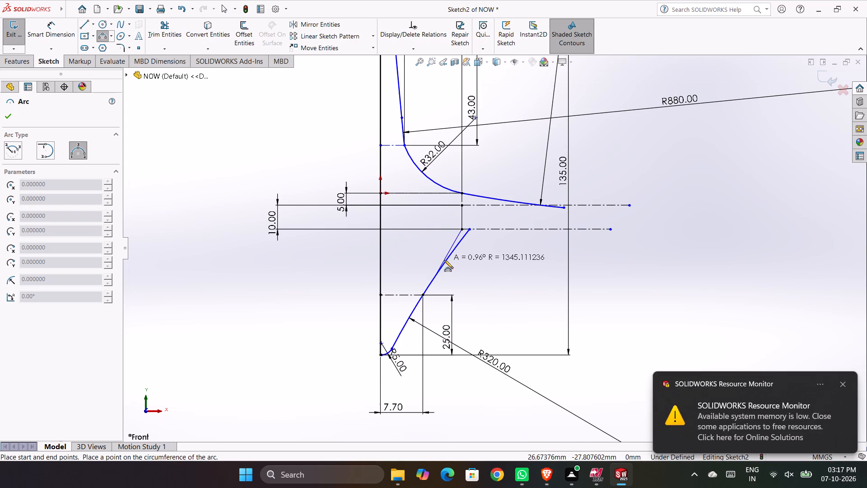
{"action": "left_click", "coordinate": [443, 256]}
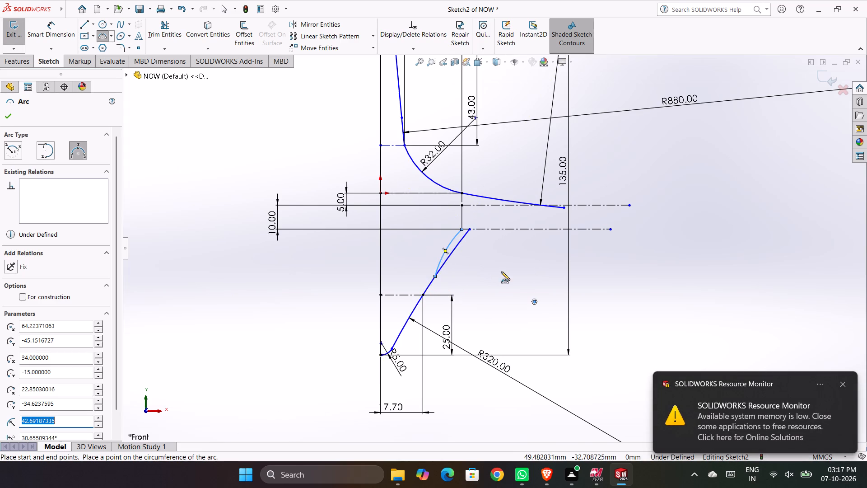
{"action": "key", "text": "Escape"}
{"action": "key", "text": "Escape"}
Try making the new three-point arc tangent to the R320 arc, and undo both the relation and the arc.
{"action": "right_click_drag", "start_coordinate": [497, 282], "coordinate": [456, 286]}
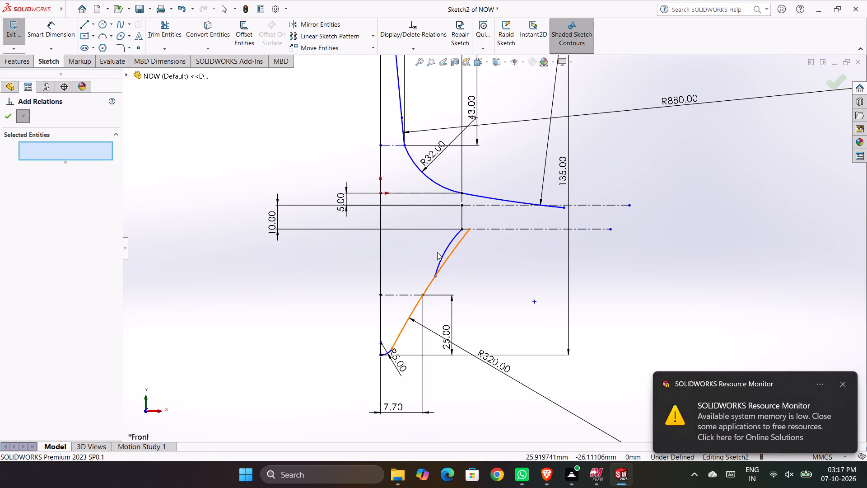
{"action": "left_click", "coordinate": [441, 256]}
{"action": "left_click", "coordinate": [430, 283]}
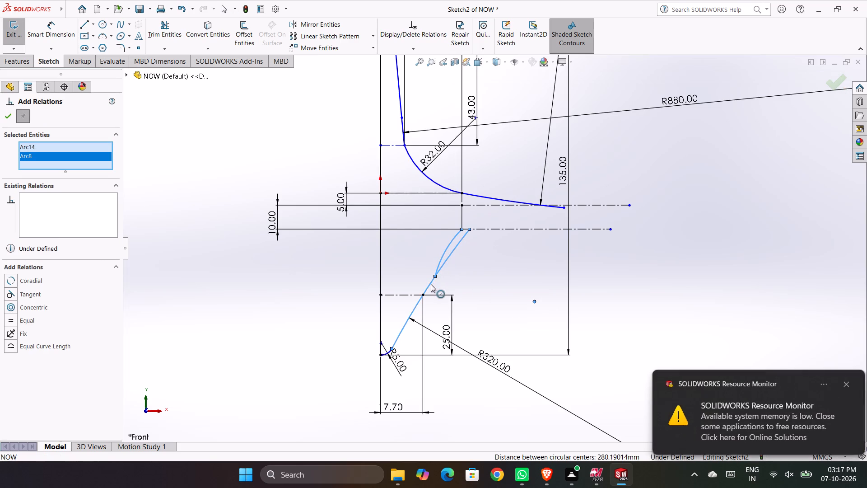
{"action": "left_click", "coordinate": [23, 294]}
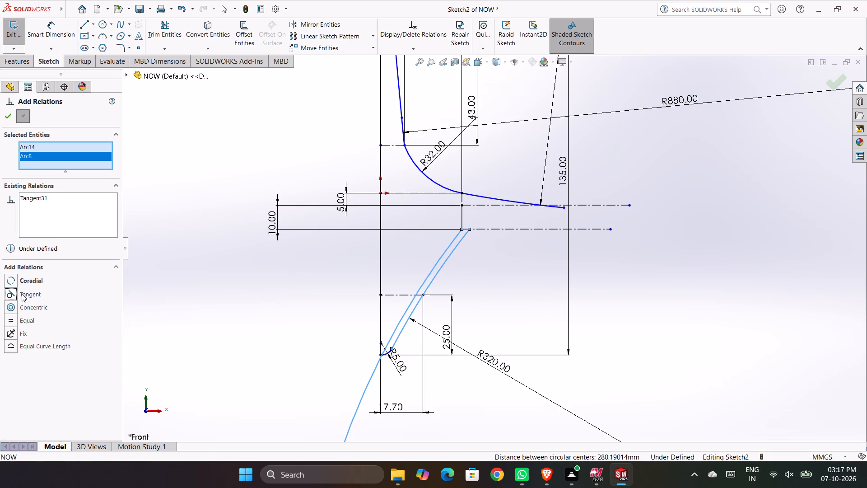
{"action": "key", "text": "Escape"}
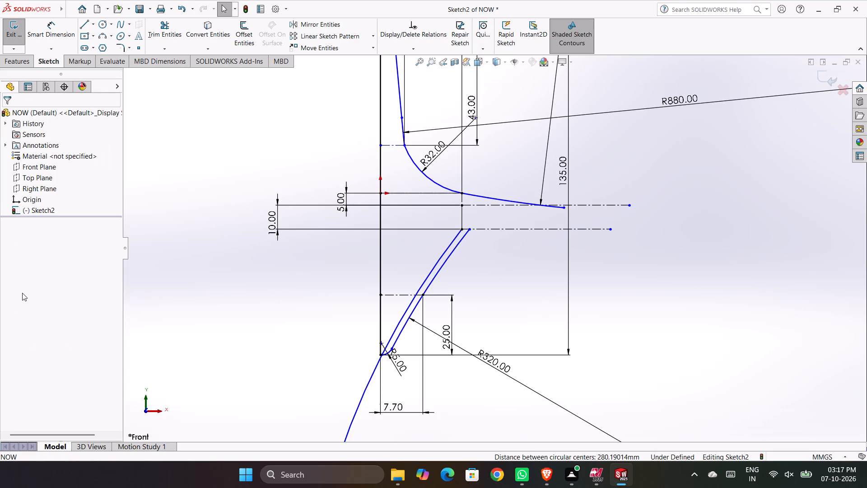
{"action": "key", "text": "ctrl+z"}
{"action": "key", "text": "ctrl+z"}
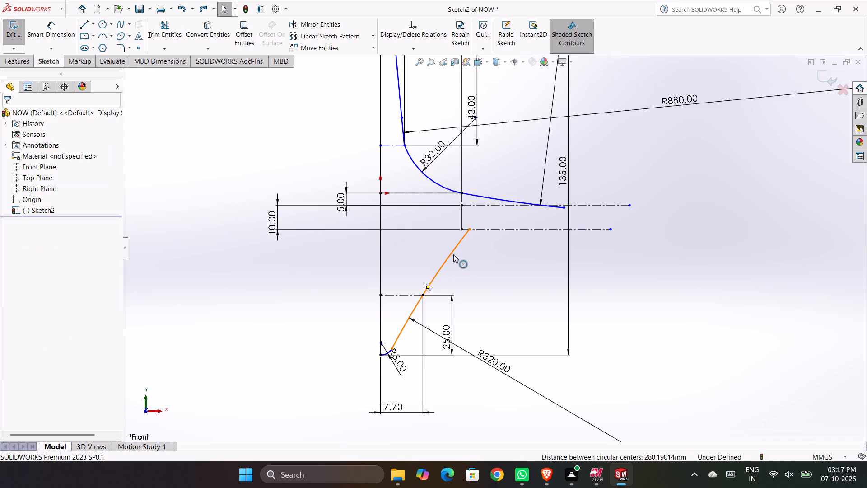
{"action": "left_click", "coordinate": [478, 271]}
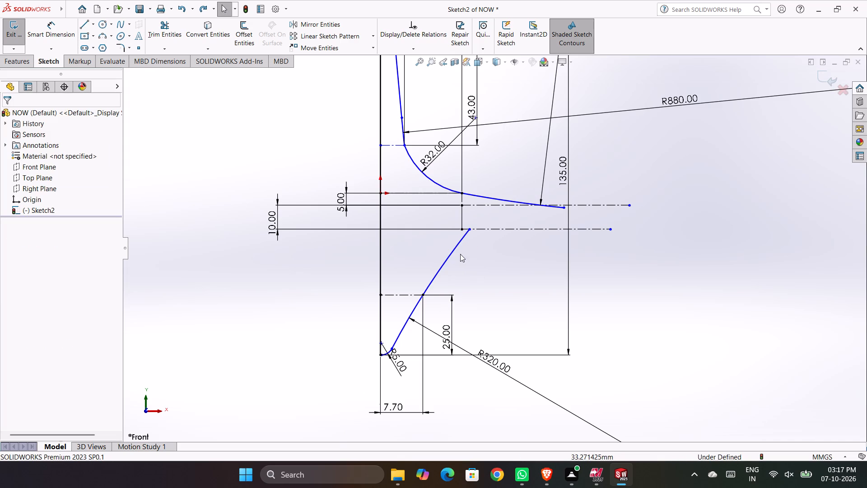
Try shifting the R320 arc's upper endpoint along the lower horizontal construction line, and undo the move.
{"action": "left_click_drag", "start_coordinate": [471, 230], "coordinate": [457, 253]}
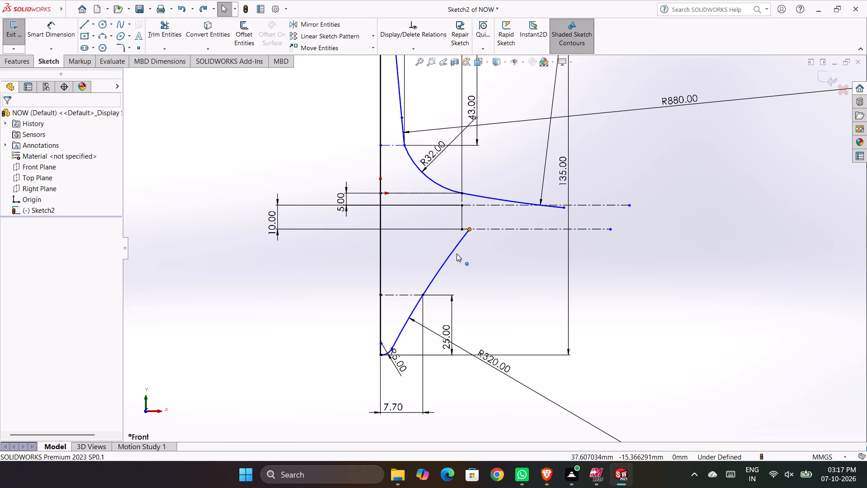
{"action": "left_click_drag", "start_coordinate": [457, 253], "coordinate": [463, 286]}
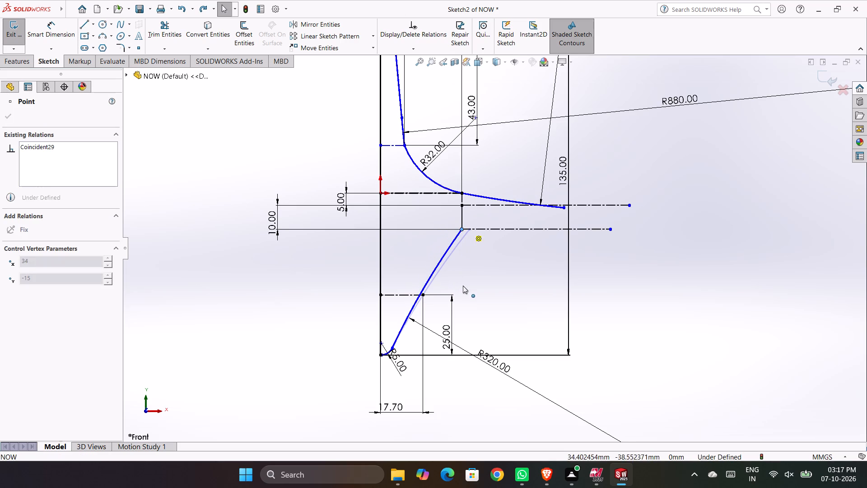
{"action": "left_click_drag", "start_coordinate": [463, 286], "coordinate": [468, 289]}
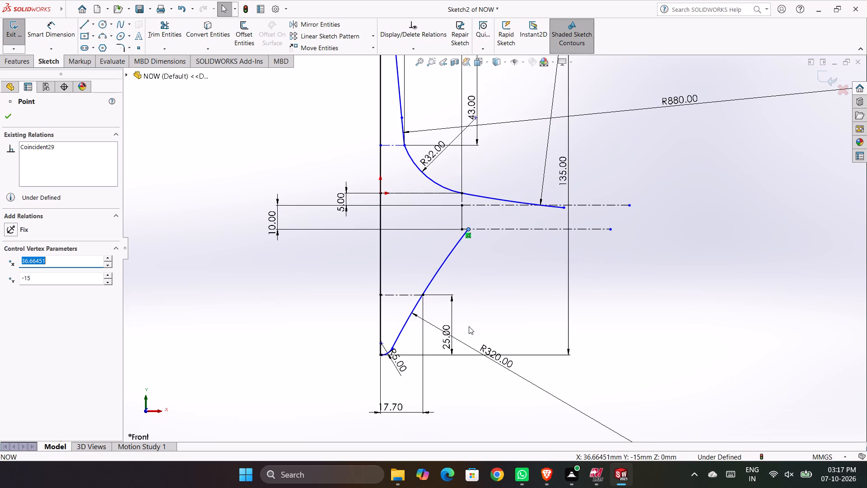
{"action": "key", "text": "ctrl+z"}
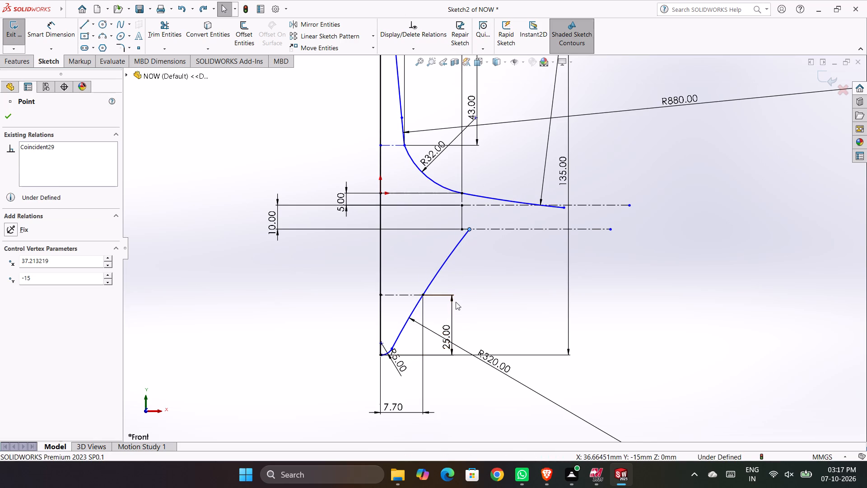
Move the R320 arc's upper endpoint onto the lower end of the short vertical construction line.
{"action": "left_click", "coordinate": [472, 278]}
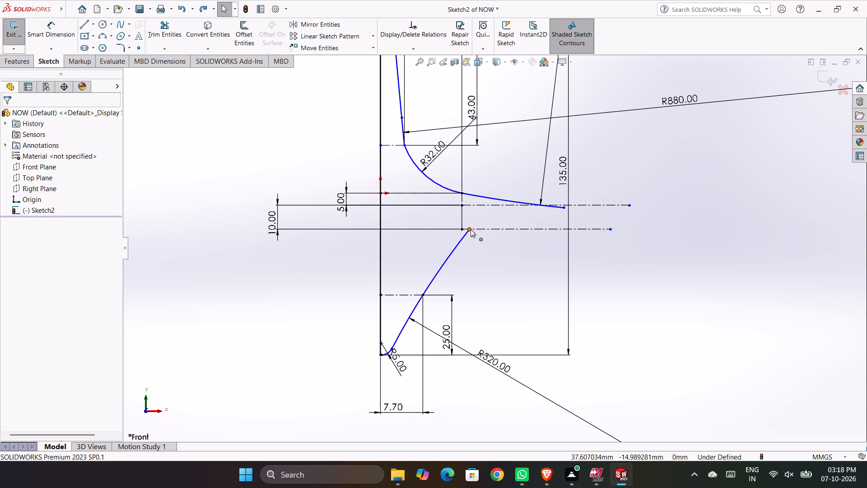
{"action": "left_click_drag", "start_coordinate": [471, 229], "coordinate": [461, 228]}
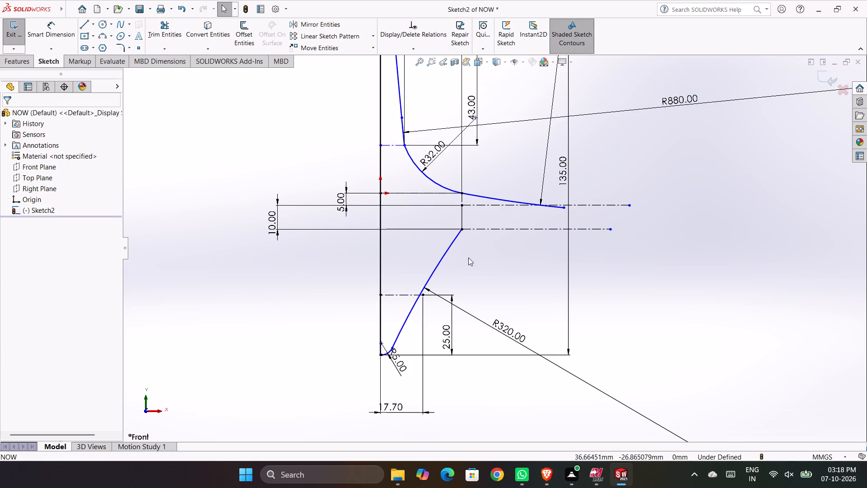
{"action": "left_click", "coordinate": [468, 258]}
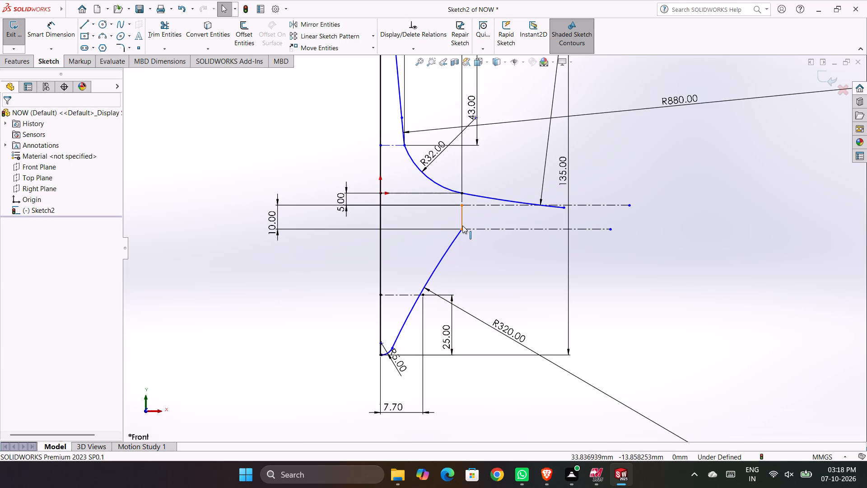
Make the R320 arc coincident with the outer endpoint of the horizontal construction line at the 25 mm height.
{"action": "left_click_drag", "start_coordinate": [463, 225], "coordinate": [473, 239]}
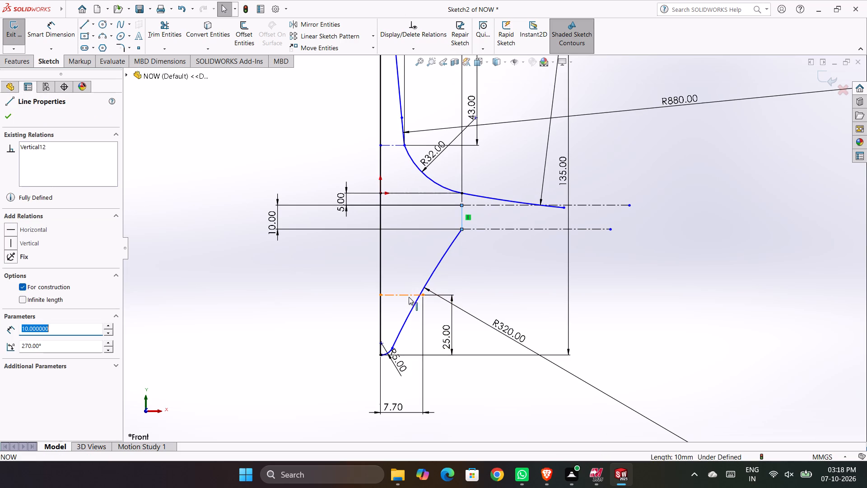
{"action": "left_click", "coordinate": [424, 294]}
{"action": "left_click", "coordinate": [423, 286]}
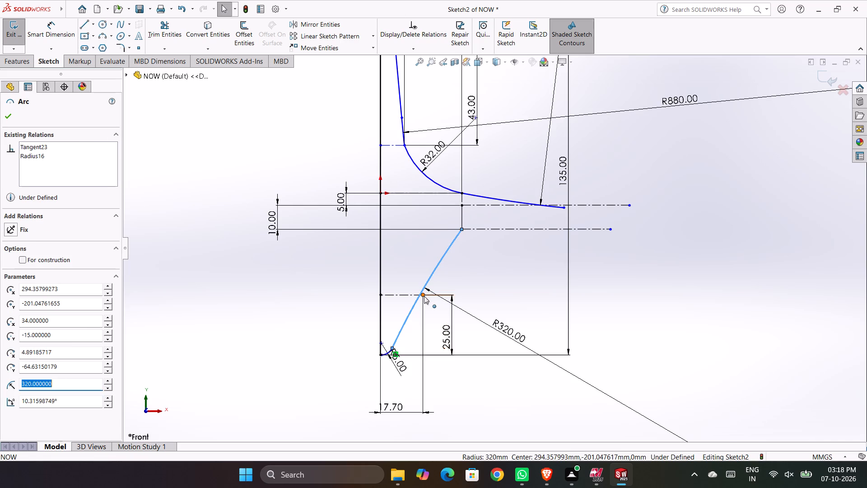
{"action": "left_click", "coordinate": [423, 295], "text": "ctrl"}
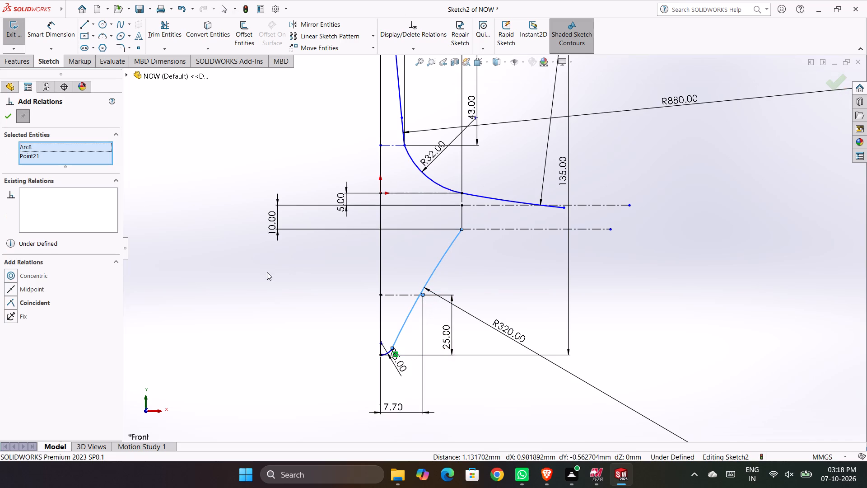
{"action": "left_click", "coordinate": [24, 300]}
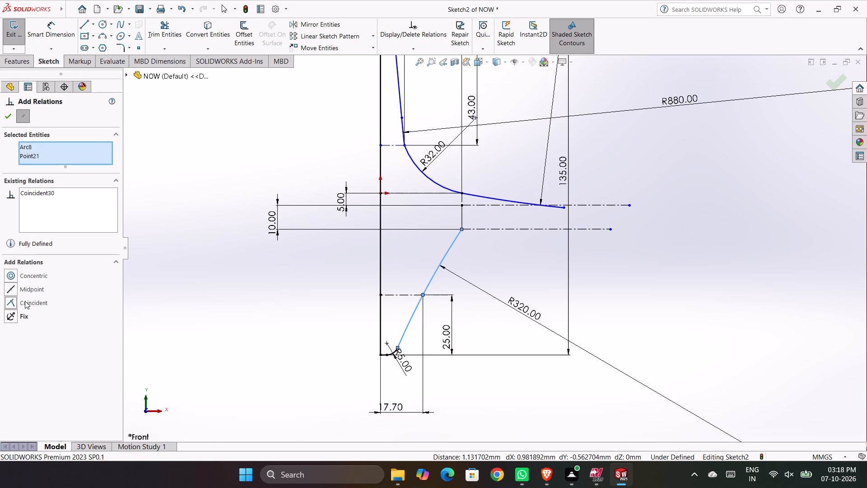
{"action": "left_click", "coordinate": [10, 117]}
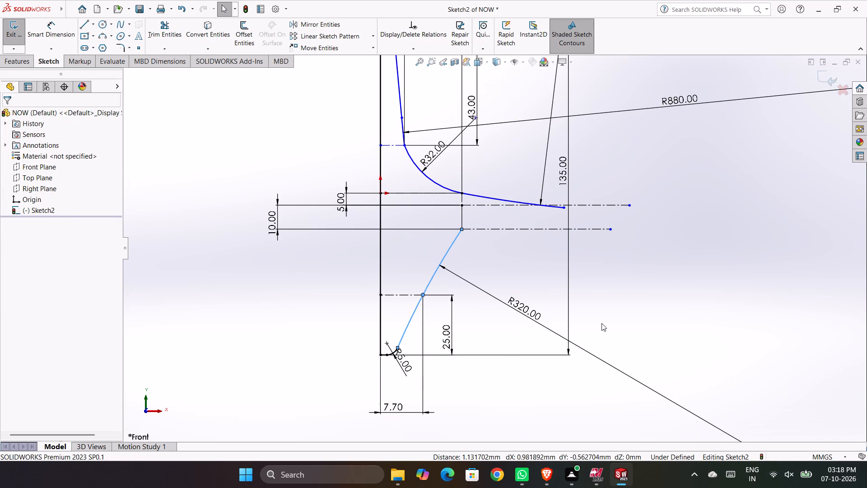
{"action": "left_click", "coordinate": [604, 289]}
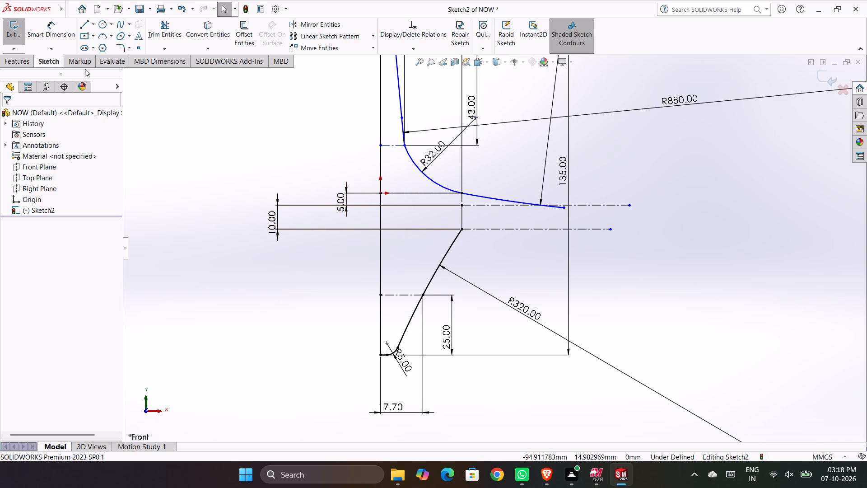
Power-trim the part of the R320 arc above the construction line at the 25 mm height.
{"action": "left_click", "coordinate": [167, 28]}
{"action": "left_click_drag", "start_coordinate": [421, 243], "coordinate": [455, 263]}
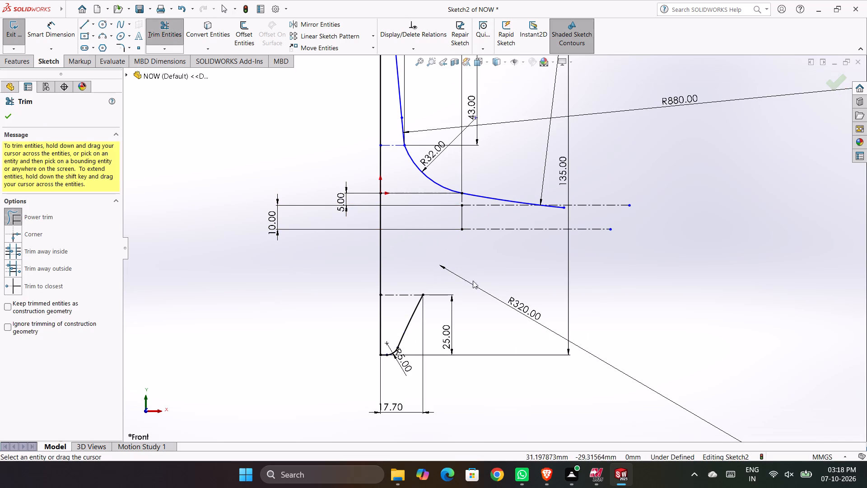
{"action": "key", "text": "Escape"}
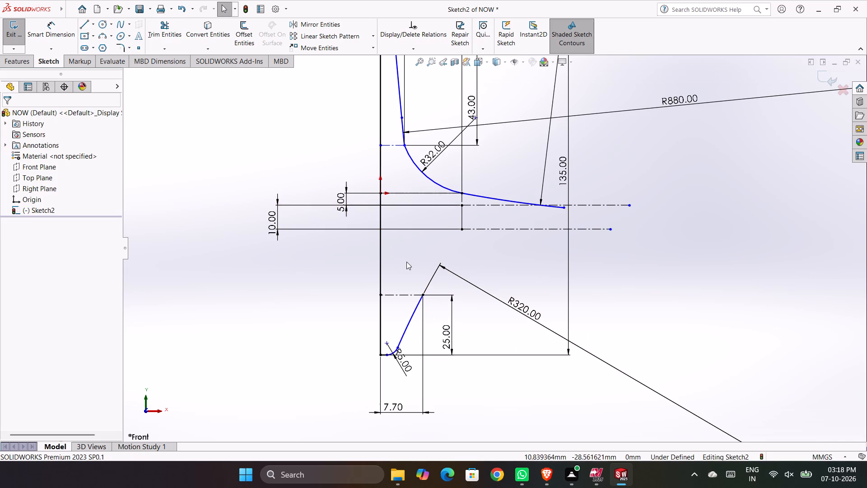
{"action": "left_click", "coordinate": [406, 262]}
Examine the R5 rounded top corner and the upper profile curves with their dimensions.
{"action": "scroll", "coordinate": [397, 177], "scroll_direction": "up", "scroll_amount": 2}
{"action": "scroll", "coordinate": [391, 269], "scroll_direction": "down", "scroll_amount": 1}
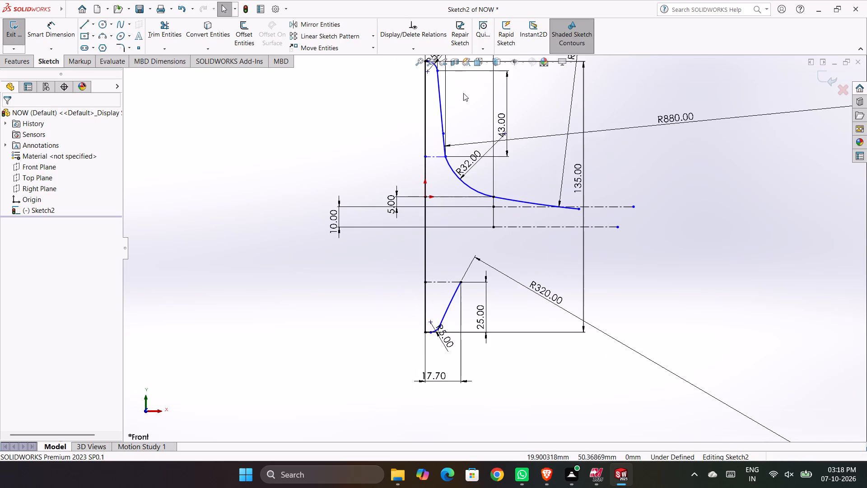
{"action": "scroll", "coordinate": [415, 151], "scroll_direction": "up", "scroll_amount": 2}
{"action": "scroll", "coordinate": [478, 130], "scroll_direction": "down", "scroll_amount": 5}
{"action": "scroll", "coordinate": [447, 193], "scroll_direction": "down", "scroll_amount": 3}
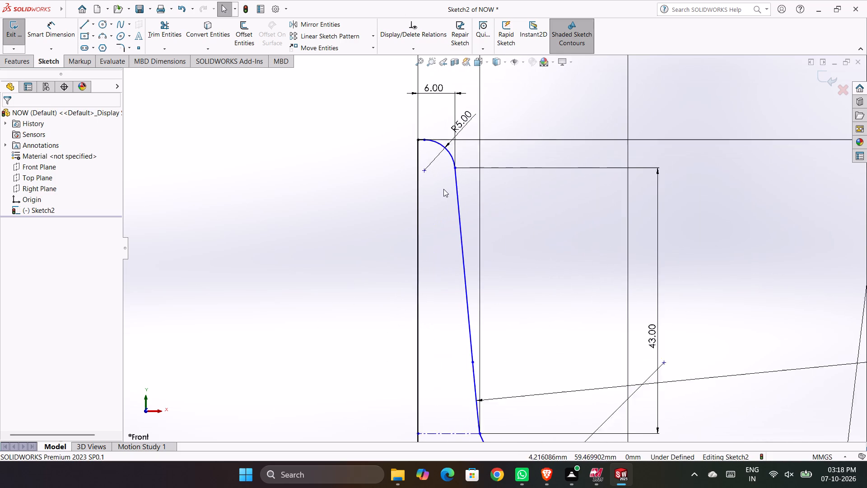
{"action": "scroll", "coordinate": [443, 189], "scroll_direction": "down", "scroll_amount": 1}
{"action": "scroll", "coordinate": [447, 150], "scroll_direction": "down", "scroll_amount": 3}
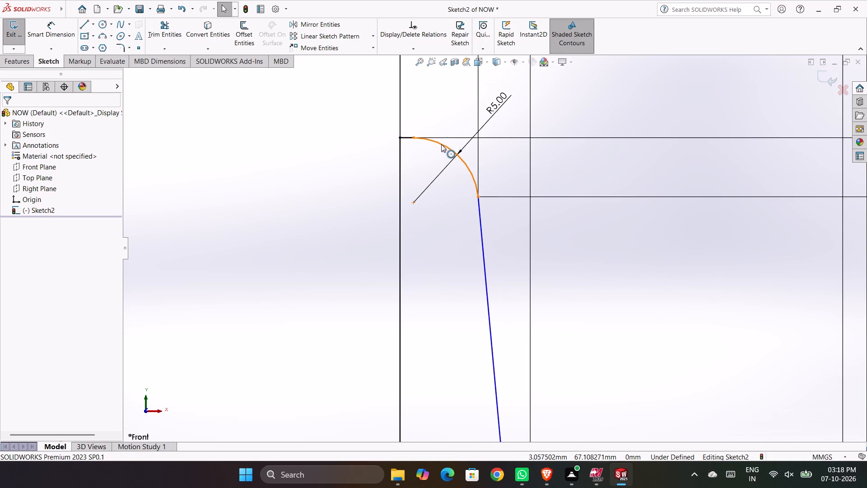
{"action": "scroll", "coordinate": [454, 260], "scroll_direction": "up", "scroll_amount": 14}
{"action": "scroll", "coordinate": [576, 348], "scroll_direction": "down", "scroll_amount": 3}
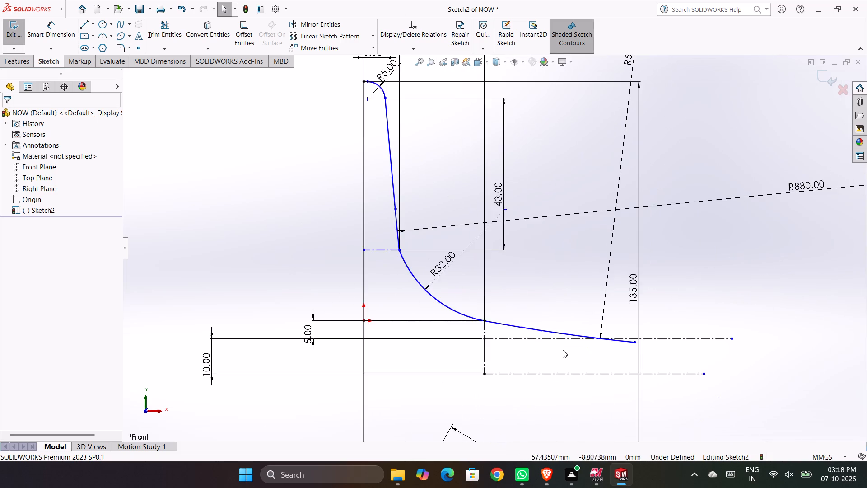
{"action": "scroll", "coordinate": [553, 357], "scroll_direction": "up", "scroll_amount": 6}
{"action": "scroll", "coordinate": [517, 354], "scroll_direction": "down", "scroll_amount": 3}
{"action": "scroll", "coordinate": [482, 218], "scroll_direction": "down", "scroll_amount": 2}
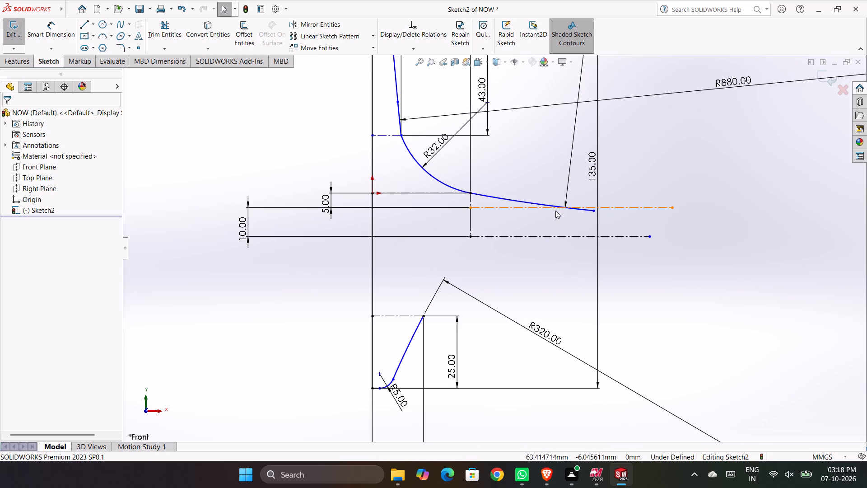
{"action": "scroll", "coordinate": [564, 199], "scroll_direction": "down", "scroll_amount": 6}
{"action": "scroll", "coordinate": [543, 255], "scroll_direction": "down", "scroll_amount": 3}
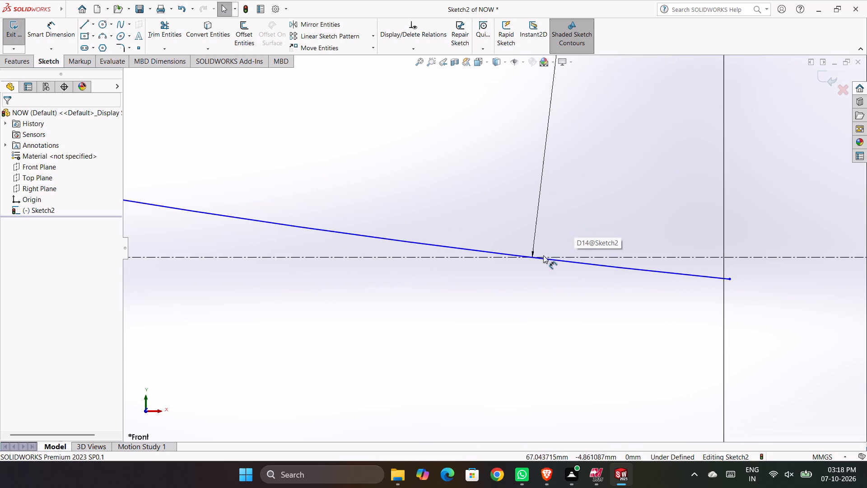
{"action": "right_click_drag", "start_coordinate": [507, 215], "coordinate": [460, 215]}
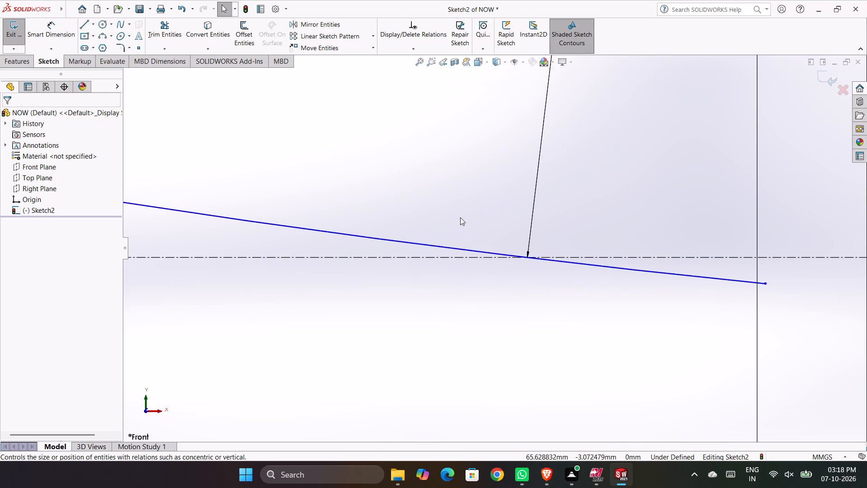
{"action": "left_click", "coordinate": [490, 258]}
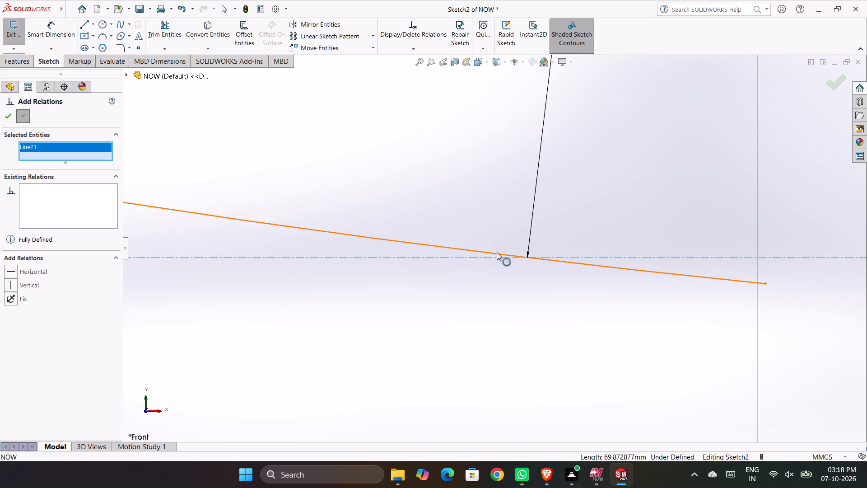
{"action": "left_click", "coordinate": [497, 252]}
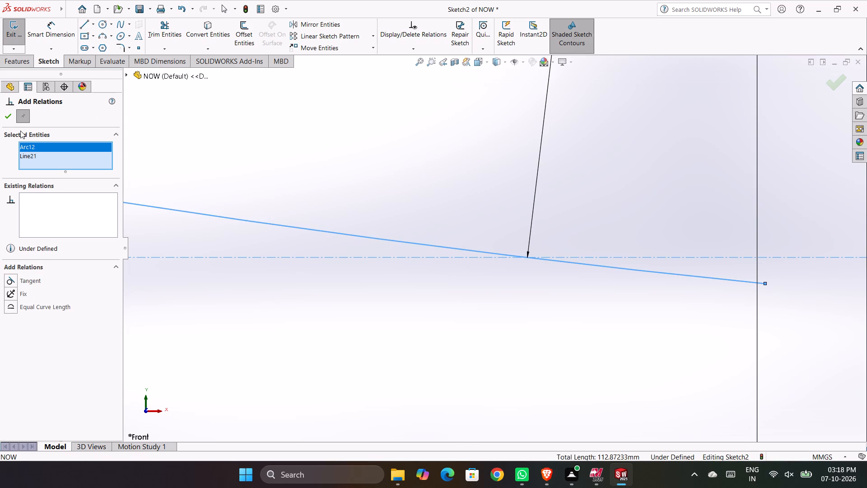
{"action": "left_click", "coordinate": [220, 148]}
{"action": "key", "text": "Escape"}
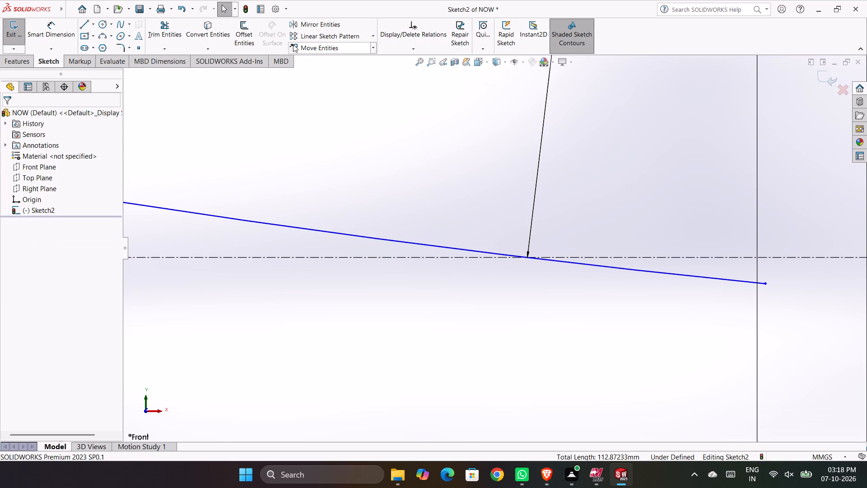
Power-trim the part of the shallow outer arc that extends past the horizontal construction line 5 mm below the origin.
{"action": "left_click", "coordinate": [173, 28]}
{"action": "left_click_drag", "start_coordinate": [721, 265], "coordinate": [684, 296]}
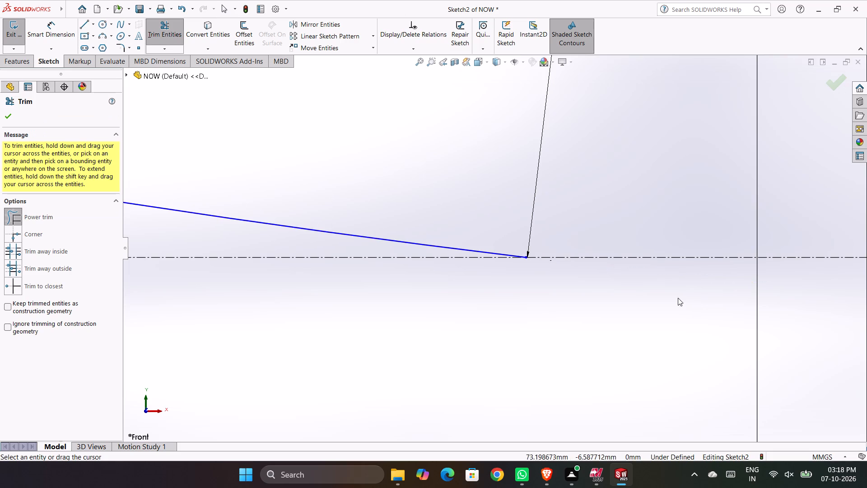
{"action": "scroll", "coordinate": [503, 272], "scroll_direction": "up", "scroll_amount": 6}
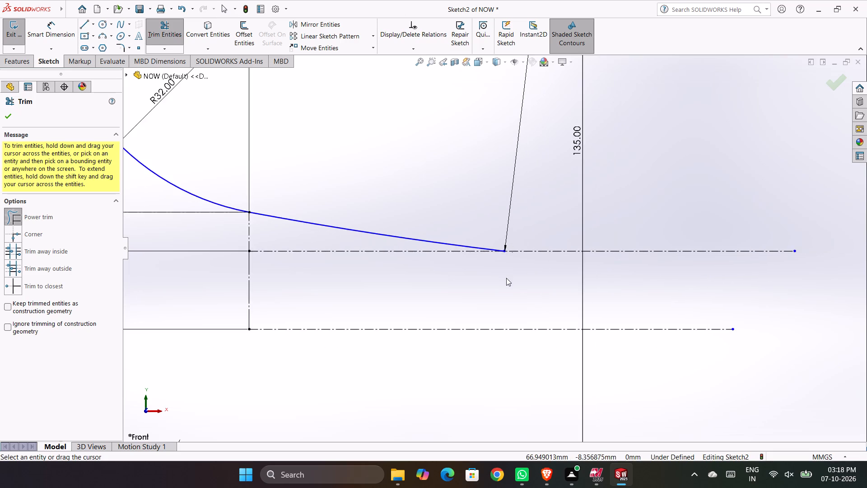
{"action": "scroll", "coordinate": [506, 278], "scroll_direction": "up", "scroll_amount": 5}
{"action": "key", "text": "Escape"}
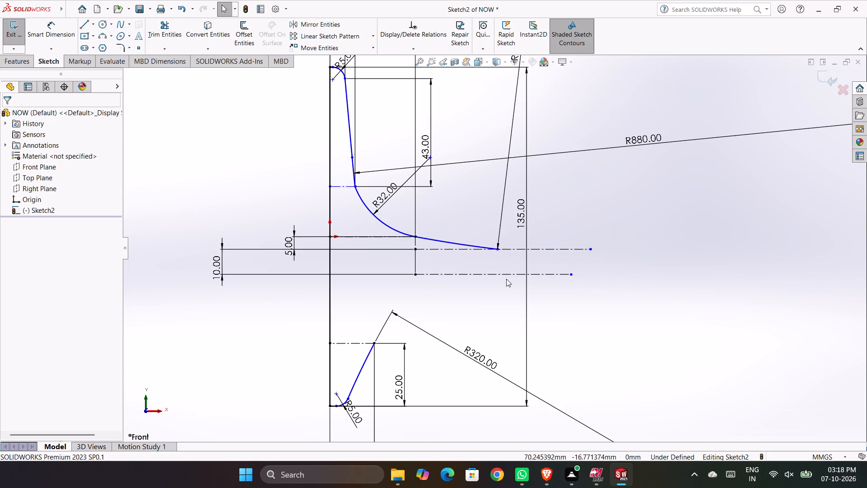
{"action": "key", "text": "Escape"}
{"action": "key", "text": "Escape"}
{"action": "key", "text": "Escape"}
{"action": "key", "text": "Escape"}
{"action": "key", "text": "Escape"}
{"action": "key", "text": "Escape"}
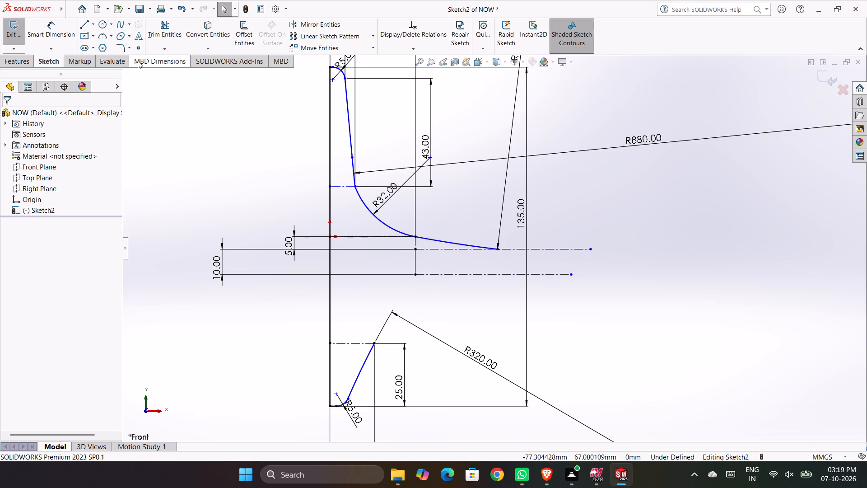
Draw a three-point arc of about 85 mm radius from the inner end of the lower horizontal construction line to the R320 arc's upper endpoint.
{"action": "left_click", "coordinate": [104, 35]}
{"action": "left_click", "coordinate": [414, 277]}
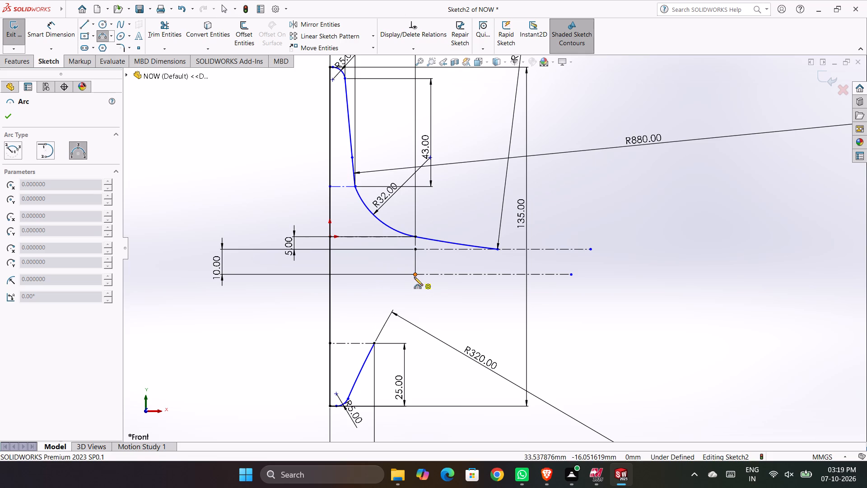
{"action": "left_click", "coordinate": [373, 343]}
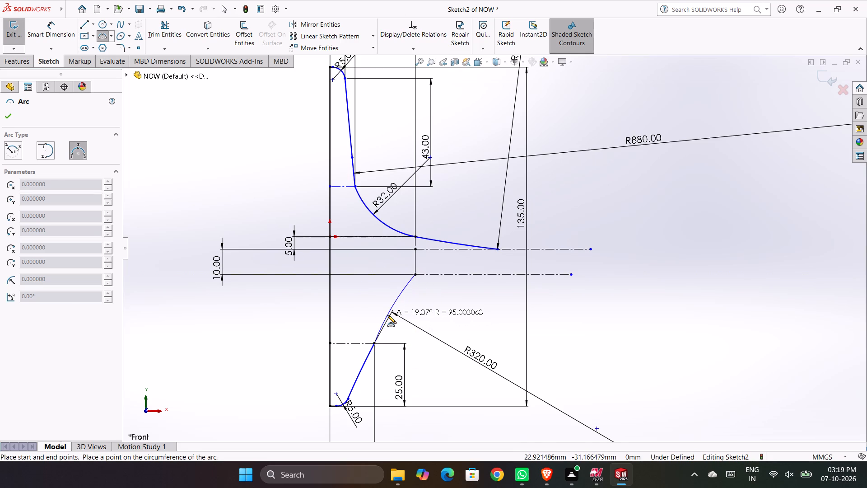
{"action": "left_click", "coordinate": [387, 315]}
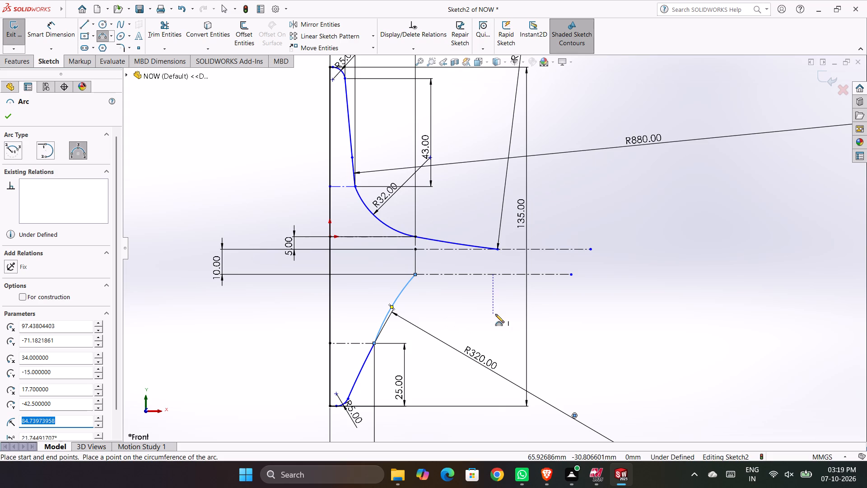
{"action": "left_click", "coordinate": [2, 120]}
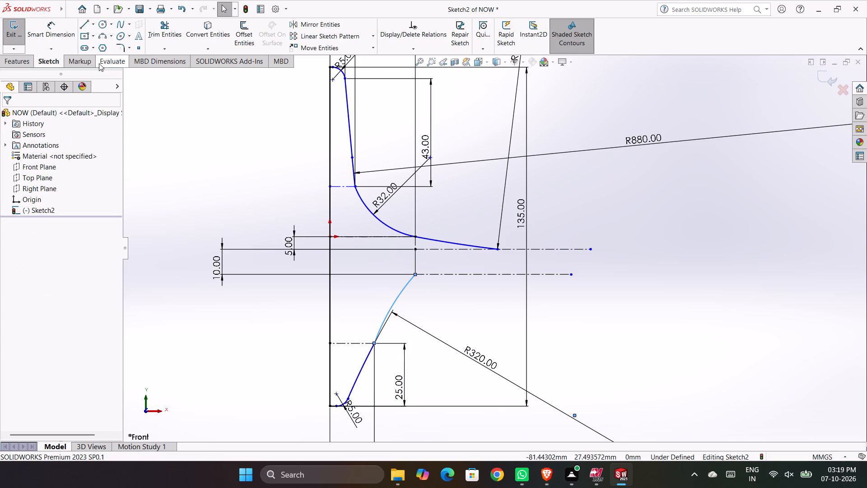
Dimension the new lower arc with a radius of 32 mm.
{"action": "left_click", "coordinate": [65, 27]}
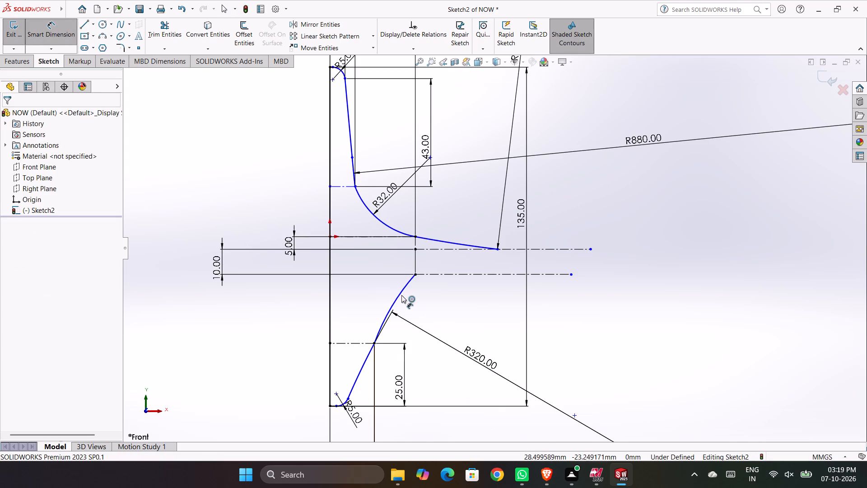
{"action": "left_click", "coordinate": [400, 294]}
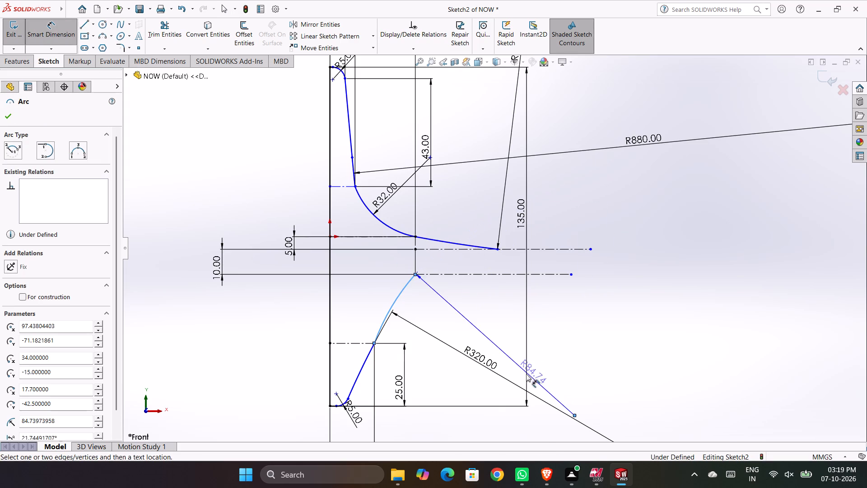
{"action": "left_click", "coordinate": [486, 350]}
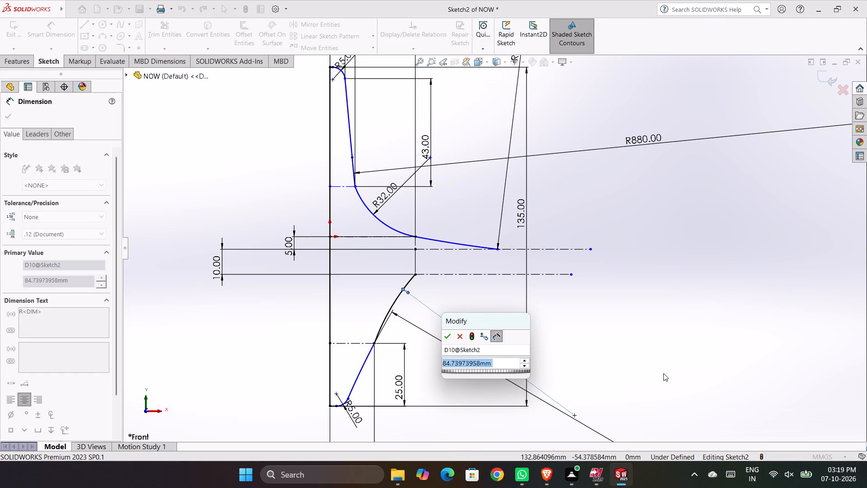
{"action": "type", "text": "32"}
{"action": "key", "text": "Return"}
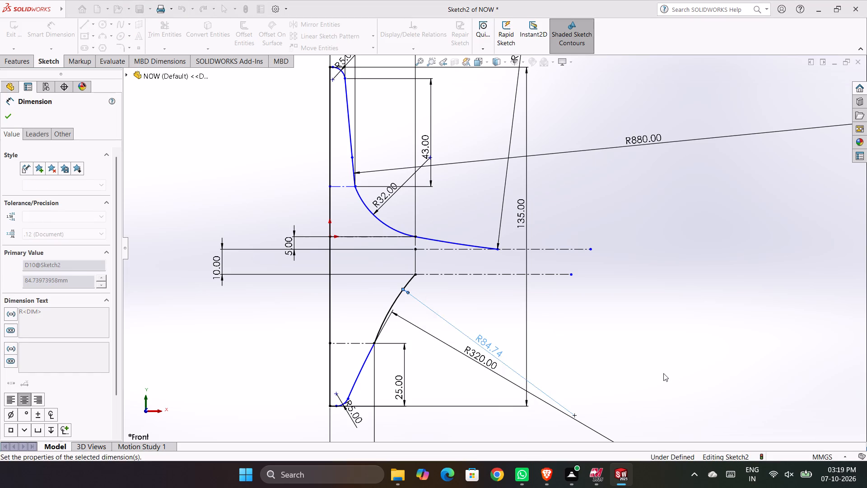
{"action": "left_click", "coordinate": [588, 378]}
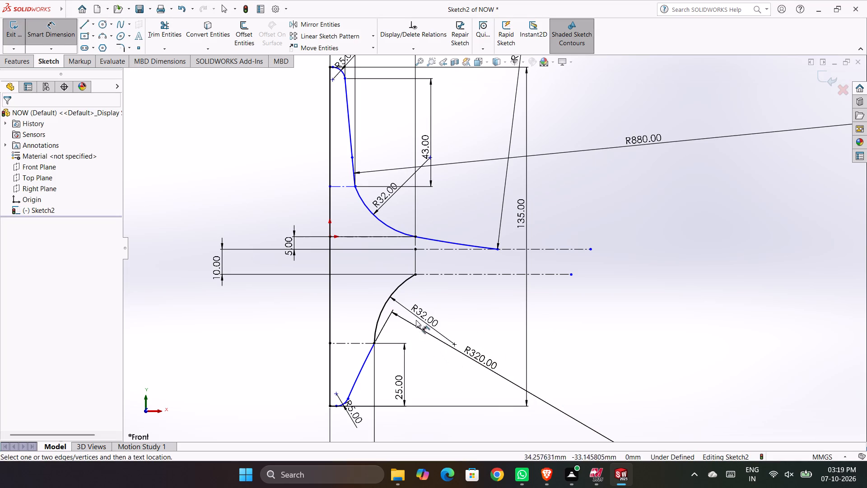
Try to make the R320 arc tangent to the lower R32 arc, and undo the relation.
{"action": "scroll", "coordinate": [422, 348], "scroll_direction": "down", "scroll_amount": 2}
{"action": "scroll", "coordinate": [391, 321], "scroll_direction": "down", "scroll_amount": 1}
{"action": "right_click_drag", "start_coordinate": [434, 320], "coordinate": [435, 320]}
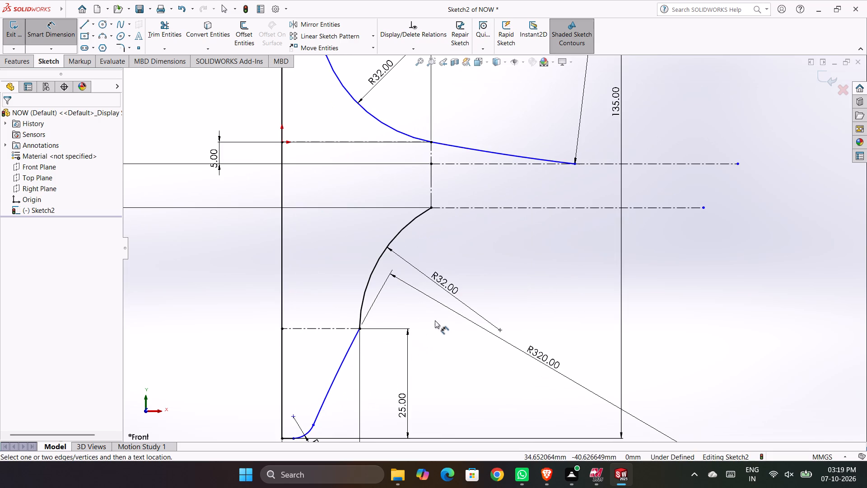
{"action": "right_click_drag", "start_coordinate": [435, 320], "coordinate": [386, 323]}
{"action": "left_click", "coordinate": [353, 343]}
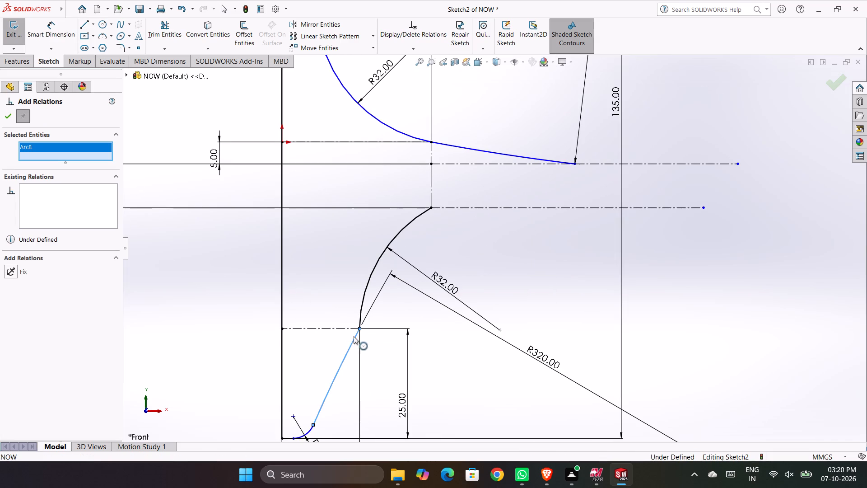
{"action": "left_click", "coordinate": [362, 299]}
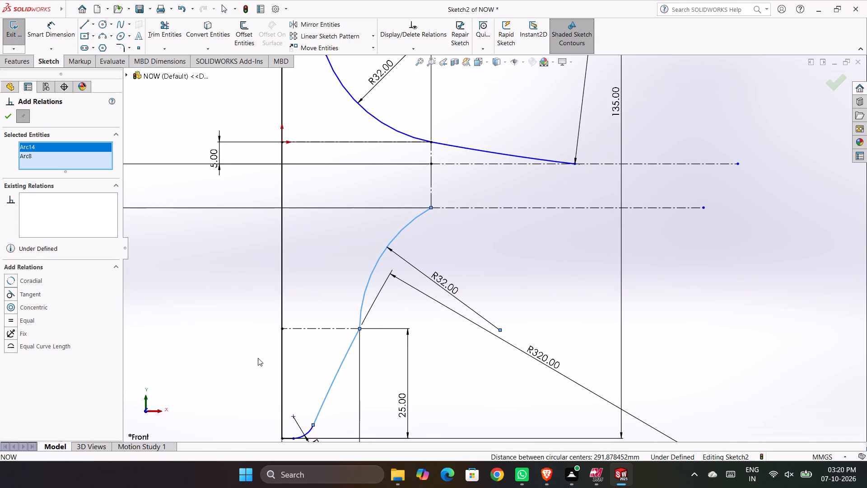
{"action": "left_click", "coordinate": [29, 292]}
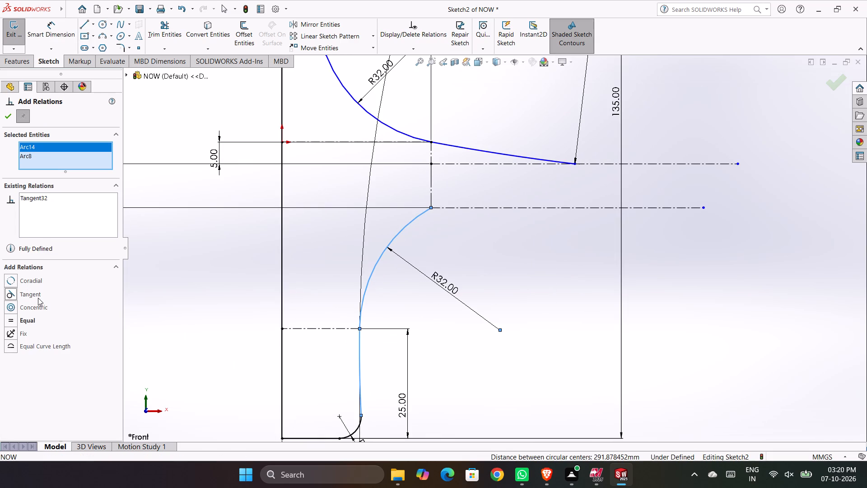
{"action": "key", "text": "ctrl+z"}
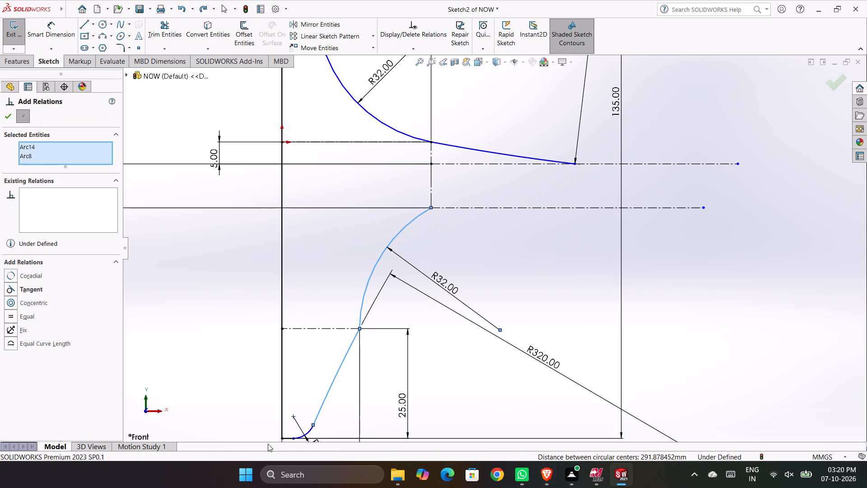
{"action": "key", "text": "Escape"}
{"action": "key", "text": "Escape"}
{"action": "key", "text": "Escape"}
Dimension the horizontal distance from the vertical axis line to the junction of the lower R5 and R320 arcs as 10.8/2 mm.
{"action": "scroll", "coordinate": [336, 410], "scroll_direction": "up", "scroll_amount": 2}
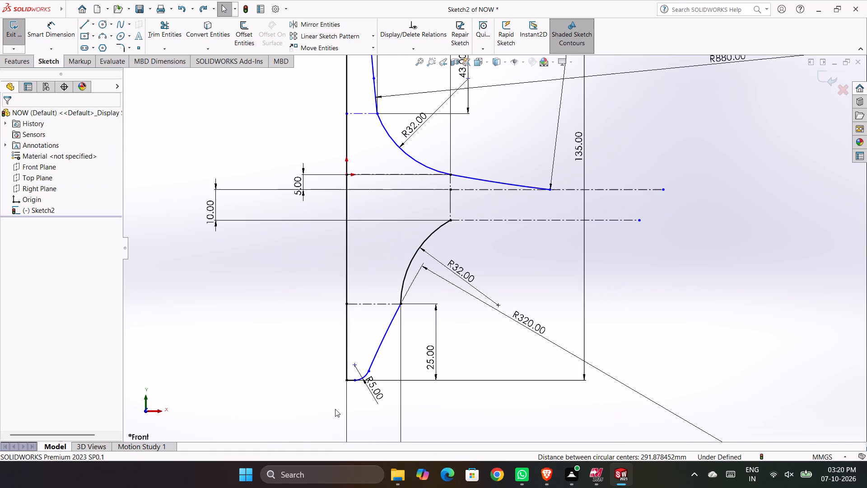
{"action": "scroll", "coordinate": [385, 392], "scroll_direction": "down", "scroll_amount": 2}
{"action": "scroll", "coordinate": [380, 390], "scroll_direction": "up", "scroll_amount": 2}
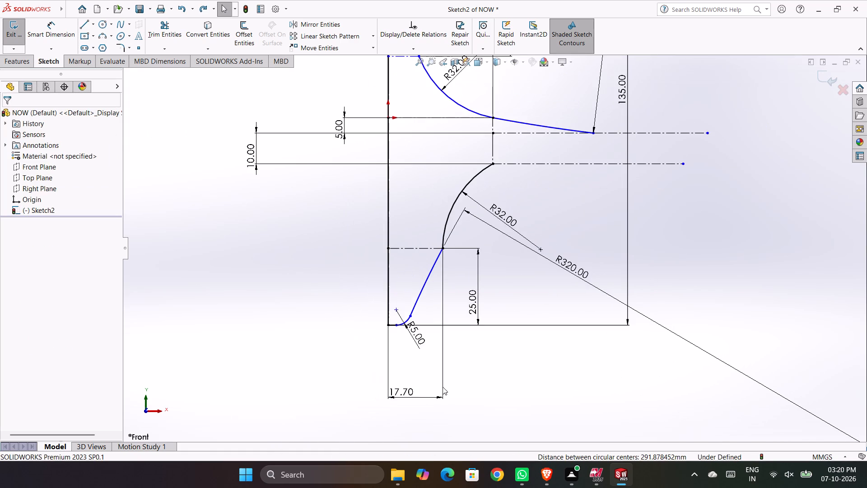
{"action": "scroll", "coordinate": [443, 387], "scroll_direction": "down", "scroll_amount": 1}
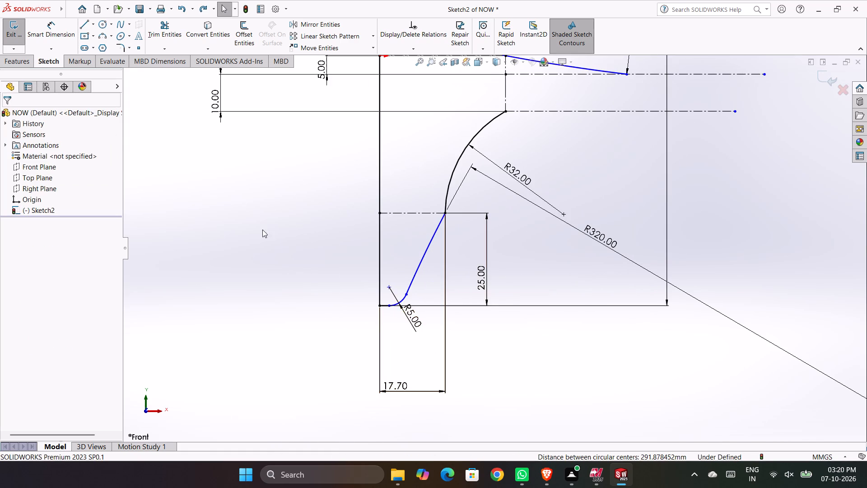
{"action": "left_click", "coordinate": [54, 26]}
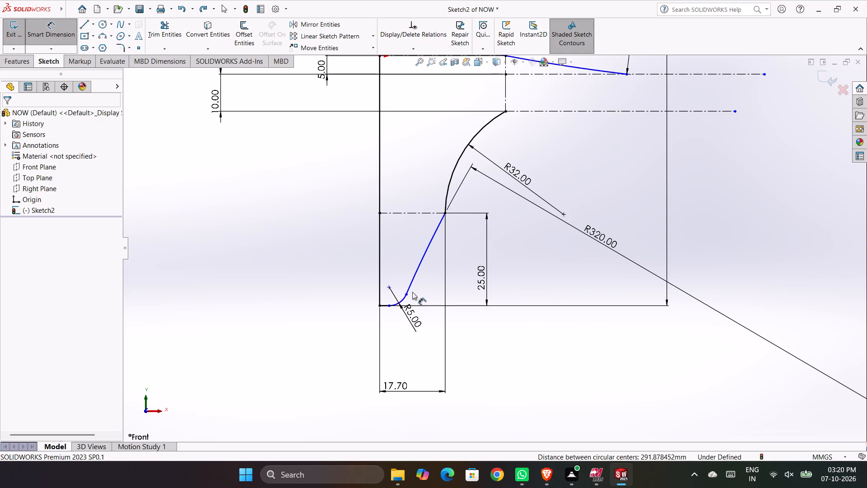
{"action": "left_click", "coordinate": [406, 293]}
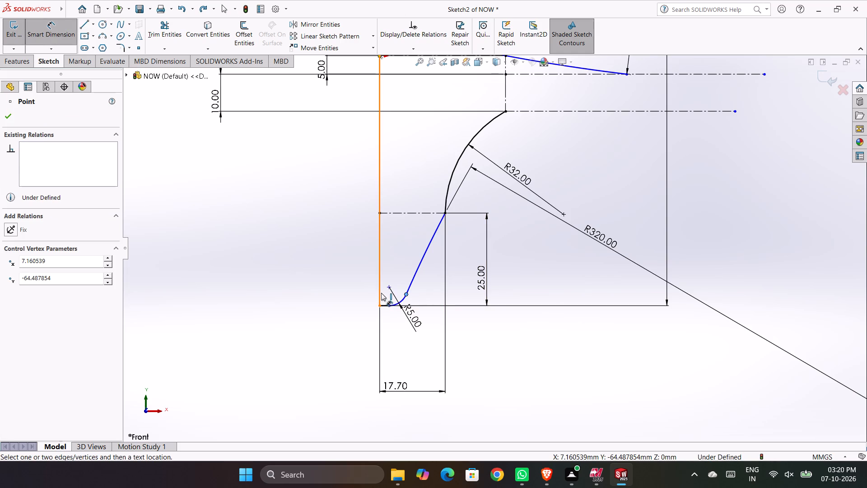
{"action": "left_click", "coordinate": [381, 293]}
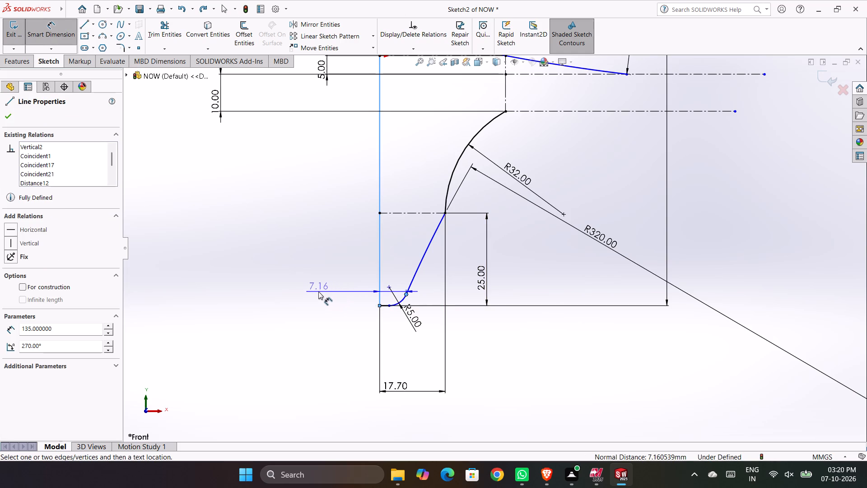
{"action": "left_click", "coordinate": [318, 296]}
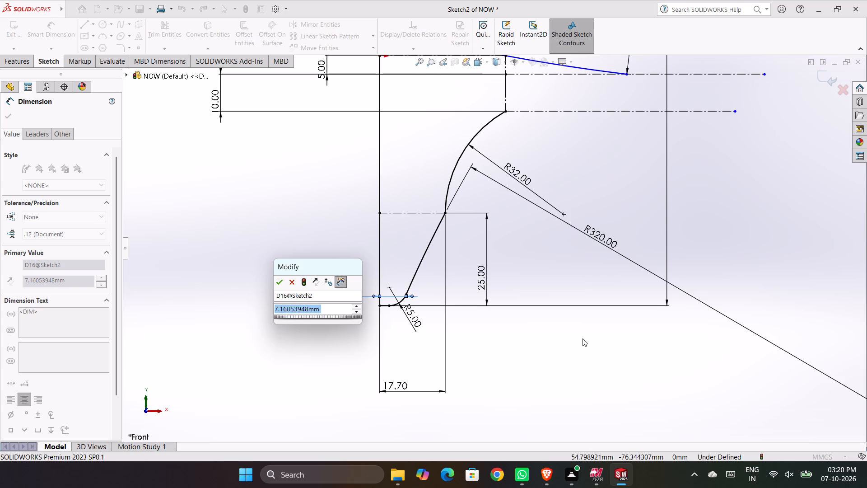
{"action": "type", "text": "10.8/2"}
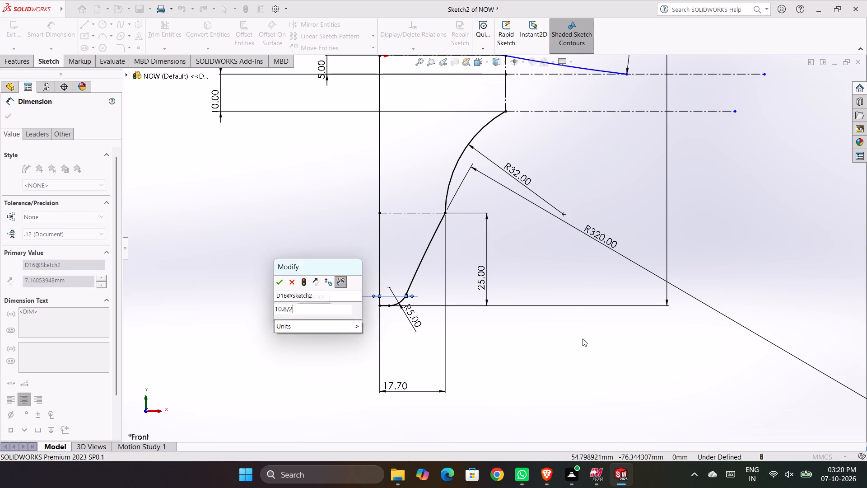
{"action": "key", "text": "Return"}
{"action": "left_click", "coordinate": [456, 330]}
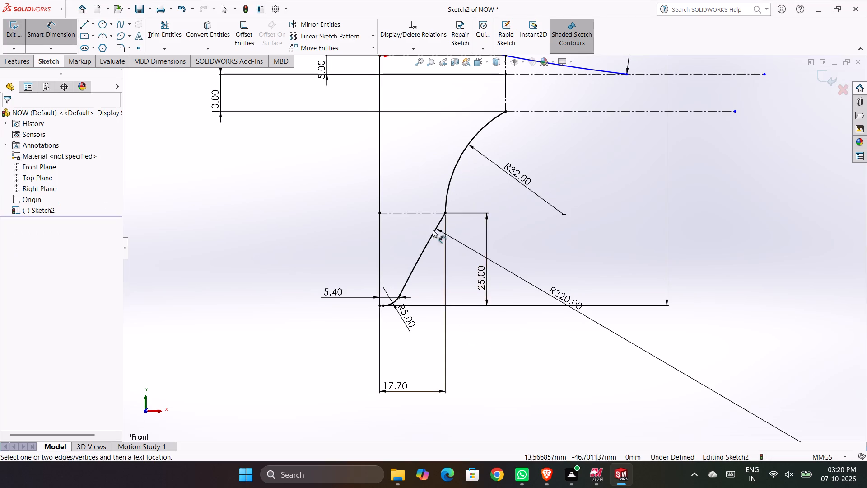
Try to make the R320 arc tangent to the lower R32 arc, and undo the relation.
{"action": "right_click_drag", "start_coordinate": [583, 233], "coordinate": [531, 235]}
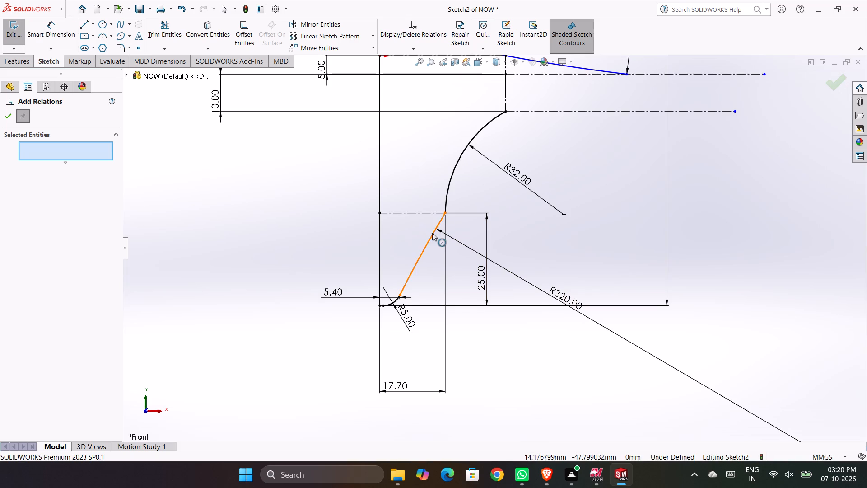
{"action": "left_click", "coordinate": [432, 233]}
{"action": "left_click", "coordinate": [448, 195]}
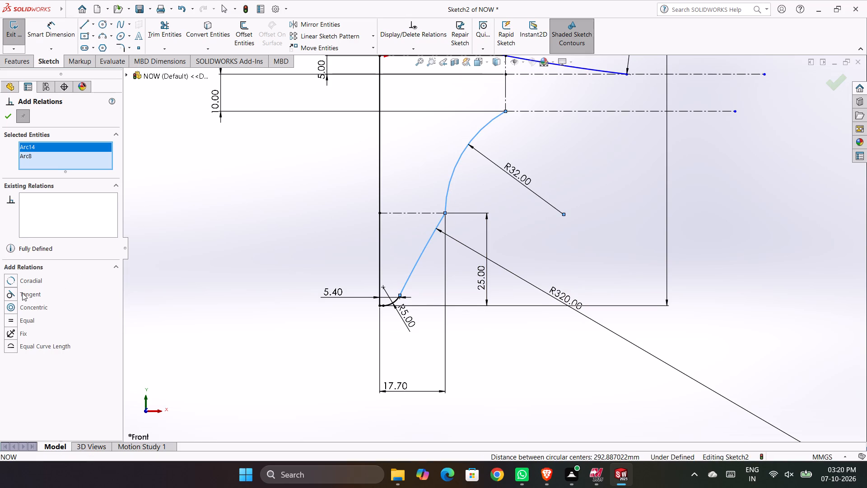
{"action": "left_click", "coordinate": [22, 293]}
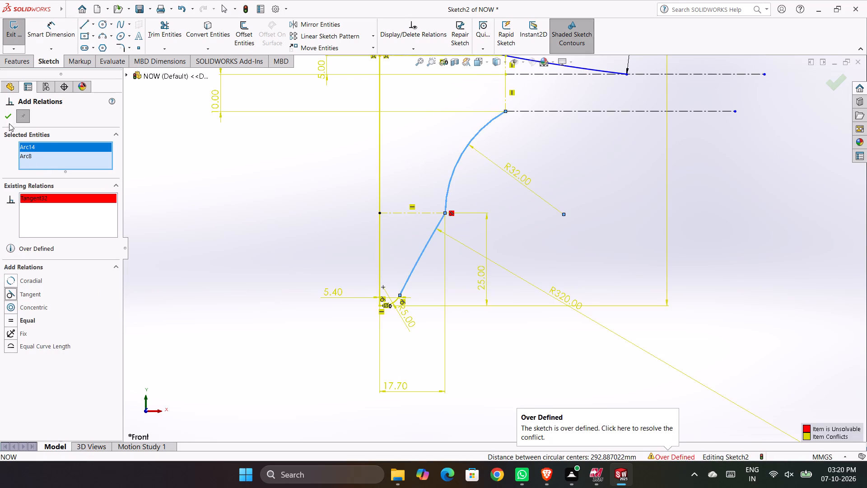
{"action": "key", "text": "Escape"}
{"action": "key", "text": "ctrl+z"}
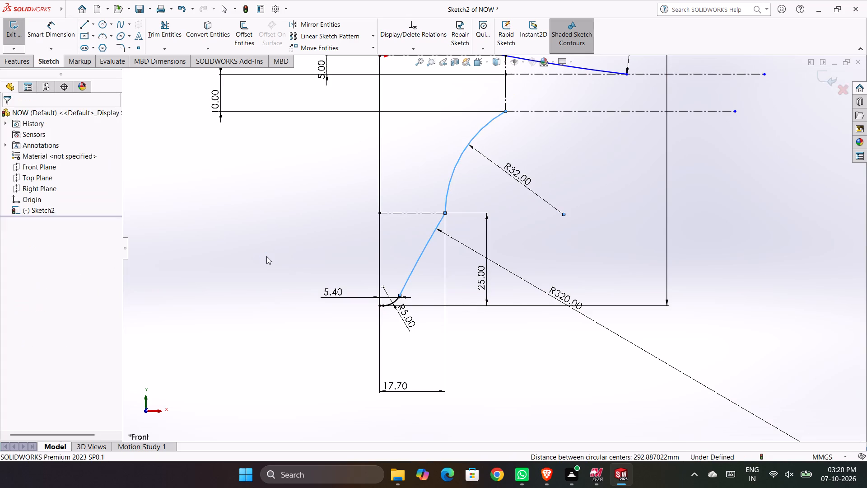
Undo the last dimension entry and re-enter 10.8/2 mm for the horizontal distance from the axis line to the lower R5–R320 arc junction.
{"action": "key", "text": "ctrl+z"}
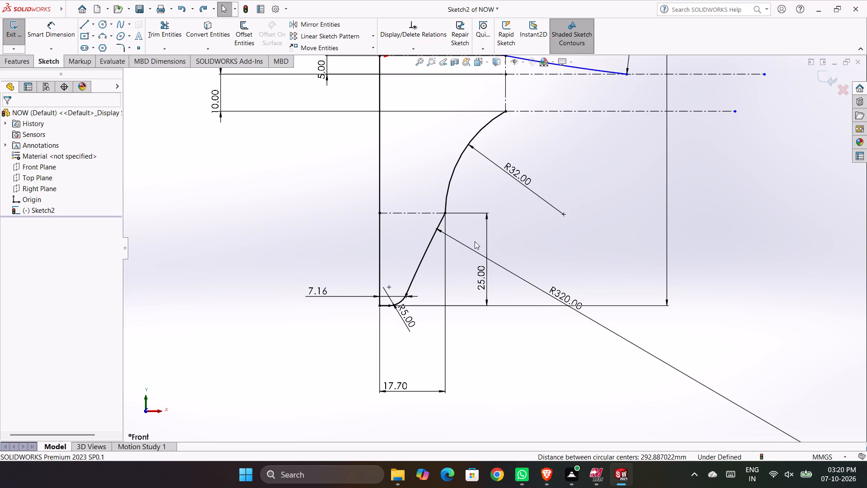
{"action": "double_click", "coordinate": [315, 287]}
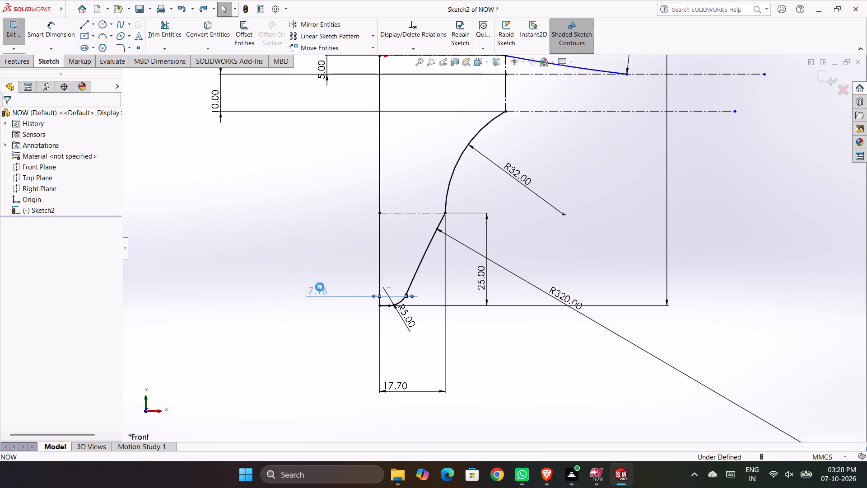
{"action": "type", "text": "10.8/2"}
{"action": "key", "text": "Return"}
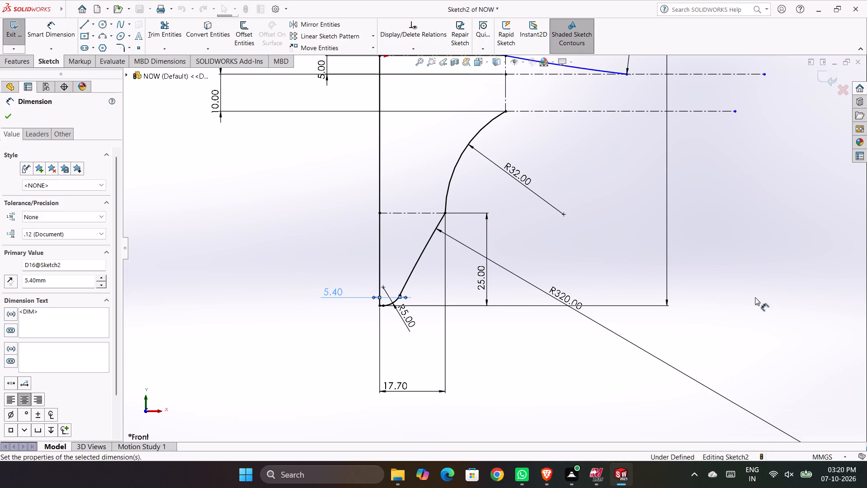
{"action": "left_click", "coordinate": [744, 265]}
Delete the lower R32 arc between the R320 arc and the lower horizontal construction line, together with its dimension.
{"action": "left_click", "coordinate": [455, 164]}
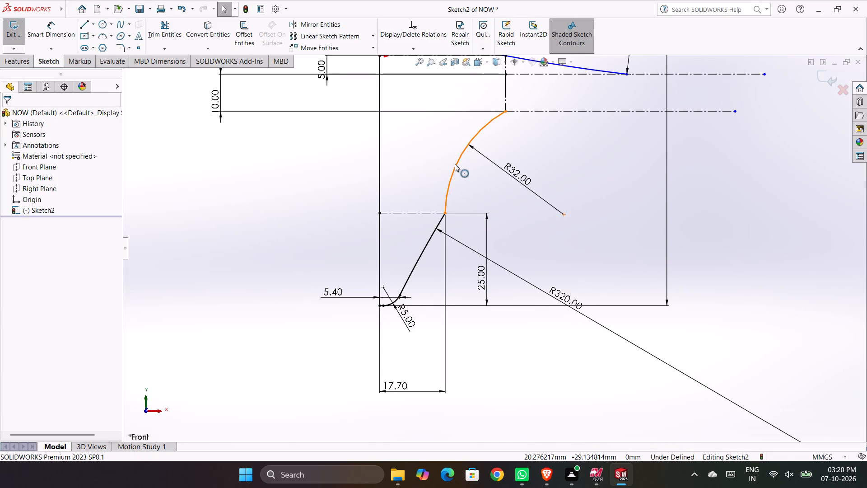
{"action": "key", "text": "Delete"}
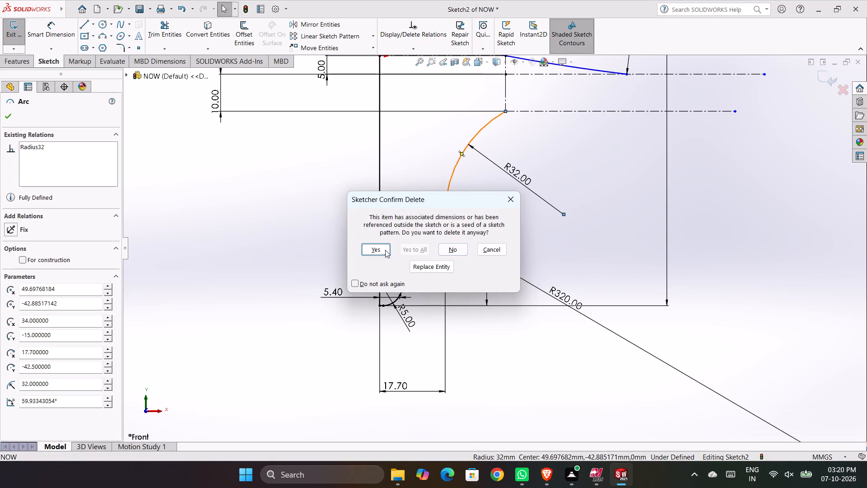
{"action": "left_click", "coordinate": [382, 249]}
{"action": "key", "text": "Delete"}
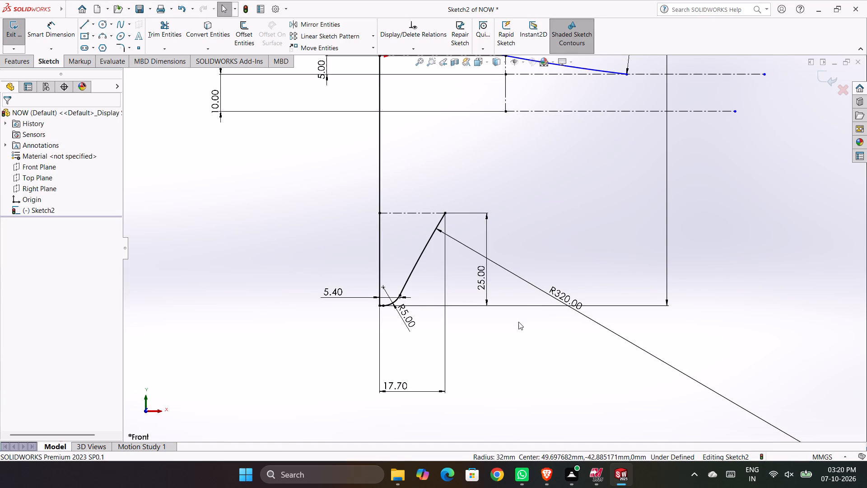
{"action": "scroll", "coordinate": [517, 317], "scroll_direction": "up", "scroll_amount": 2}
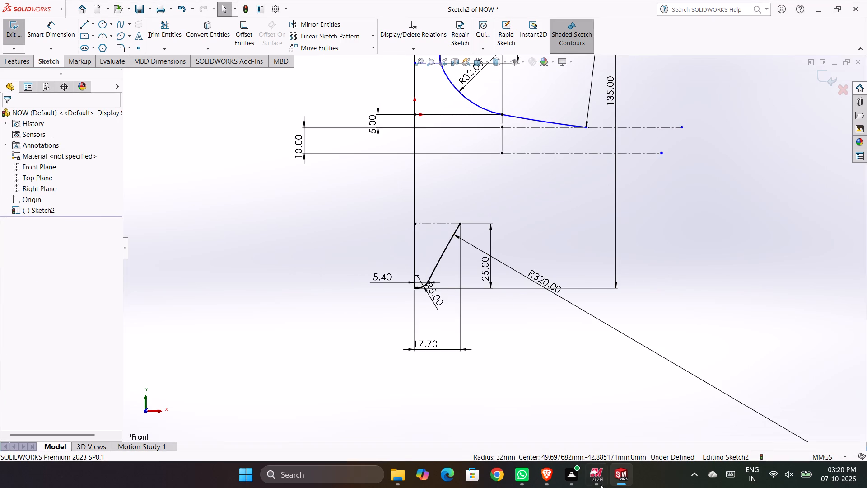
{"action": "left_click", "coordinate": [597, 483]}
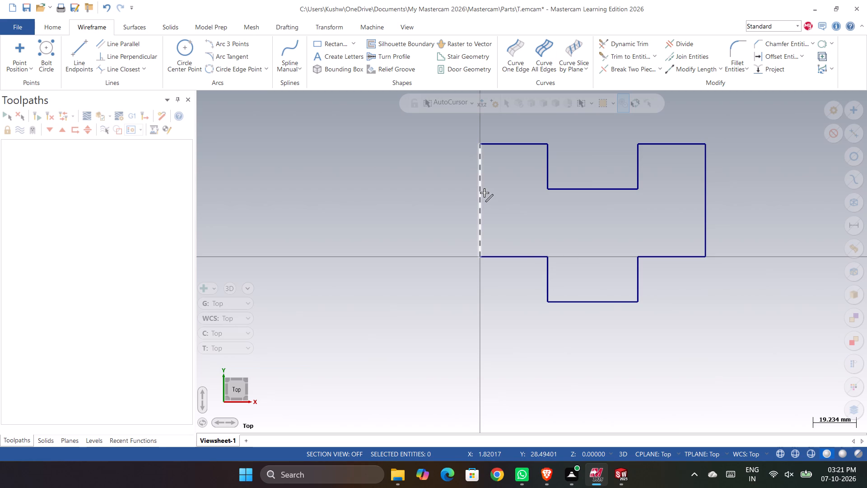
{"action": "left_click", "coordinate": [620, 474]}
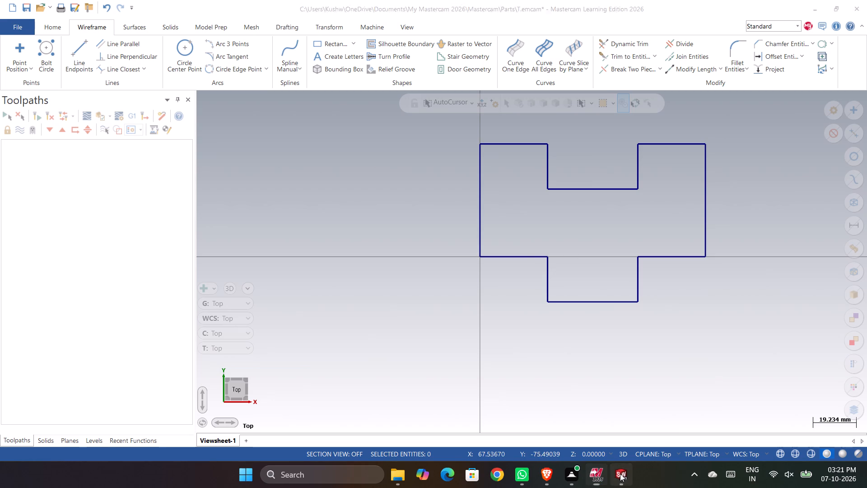
Move the 6 mm horizontal dimension at the profile's top end to the outer side of the vertical axis line.
{"action": "scroll", "coordinate": [506, 217], "scroll_direction": "up", "scroll_amount": 2}
{"action": "scroll", "coordinate": [452, 251], "scroll_direction": "down", "scroll_amount": 2}
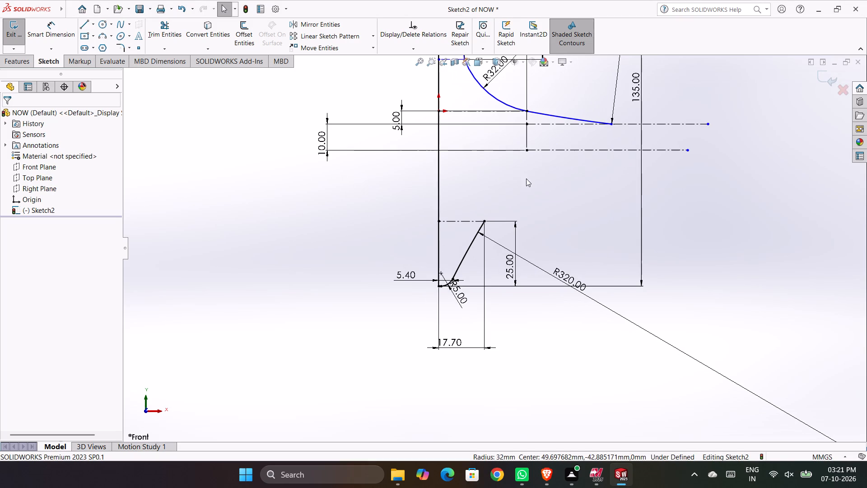
{"action": "left_click", "coordinate": [513, 201]}
{"action": "scroll", "coordinate": [475, 230], "scroll_direction": "up", "scroll_amount": 3}
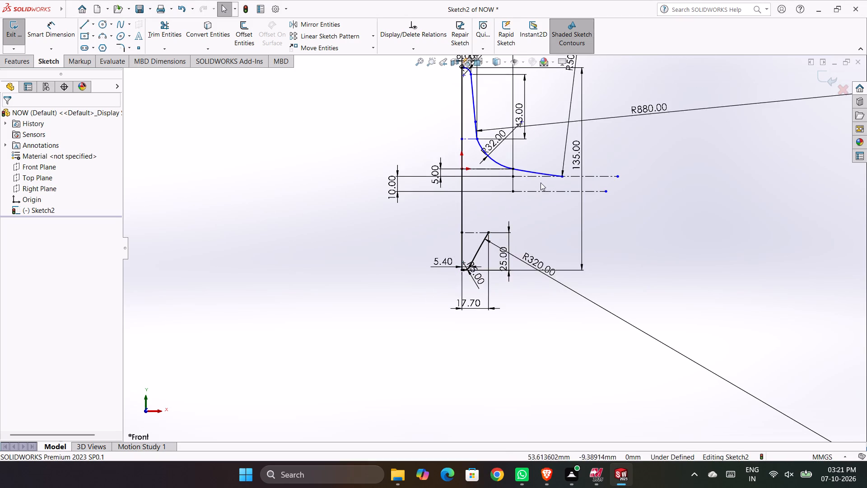
{"action": "scroll", "coordinate": [518, 182], "scroll_direction": "down", "scroll_amount": 1}
{"action": "scroll", "coordinate": [470, 211], "scroll_direction": "up", "scroll_amount": 2}
{"action": "scroll", "coordinate": [483, 103], "scroll_direction": "down", "scroll_amount": 6}
{"action": "scroll", "coordinate": [459, 164], "scroll_direction": "down", "scroll_amount": 5}
{"action": "left_click_drag", "start_coordinate": [419, 148], "coordinate": [303, 142]}
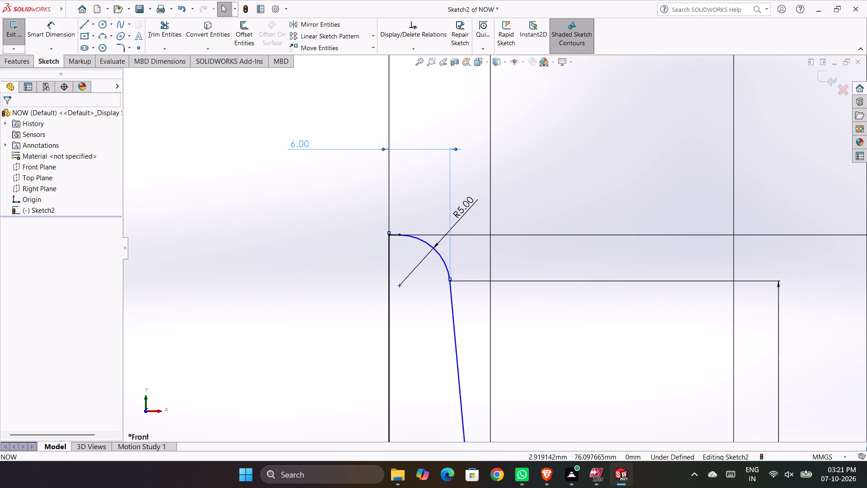
{"action": "left_click", "coordinate": [329, 205]}
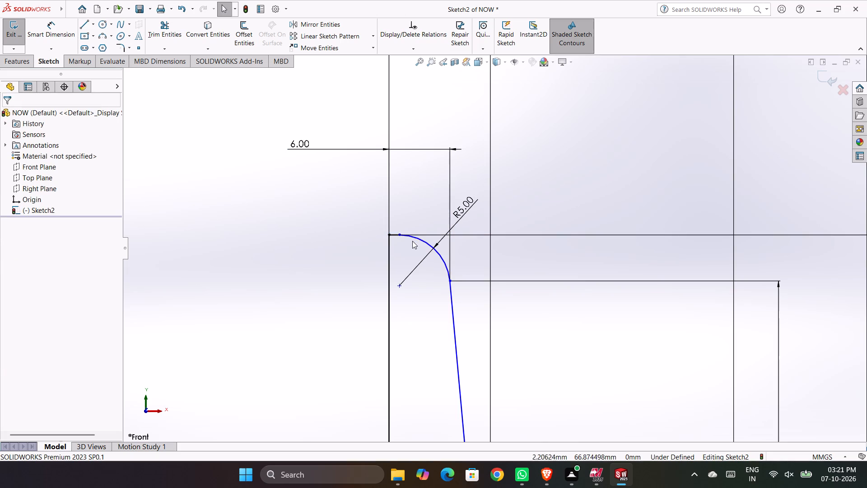
Make the upper R5 arc tangent to the short horizontal line at the top of the profile.
{"action": "scroll", "coordinate": [412, 226], "scroll_direction": "down", "scroll_amount": 6}
{"action": "scroll", "coordinate": [416, 268], "scroll_direction": "down", "scroll_amount": 6}
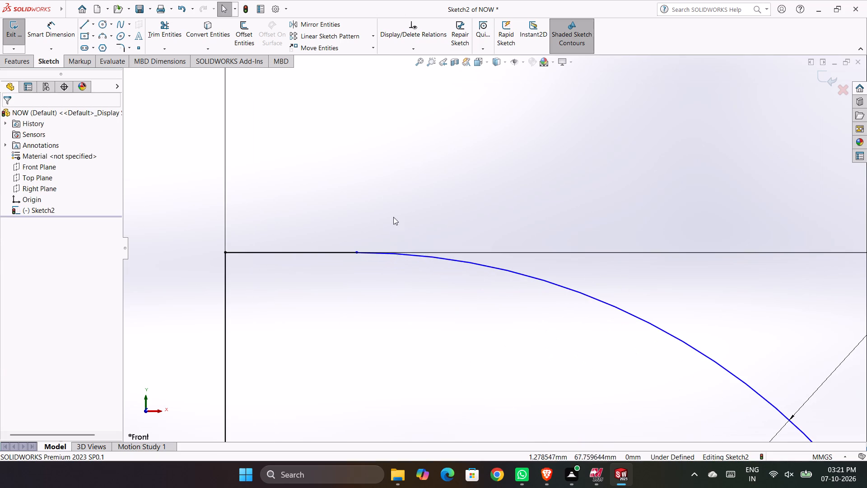
{"action": "right_click_drag", "start_coordinate": [425, 206], "coordinate": [368, 202]}
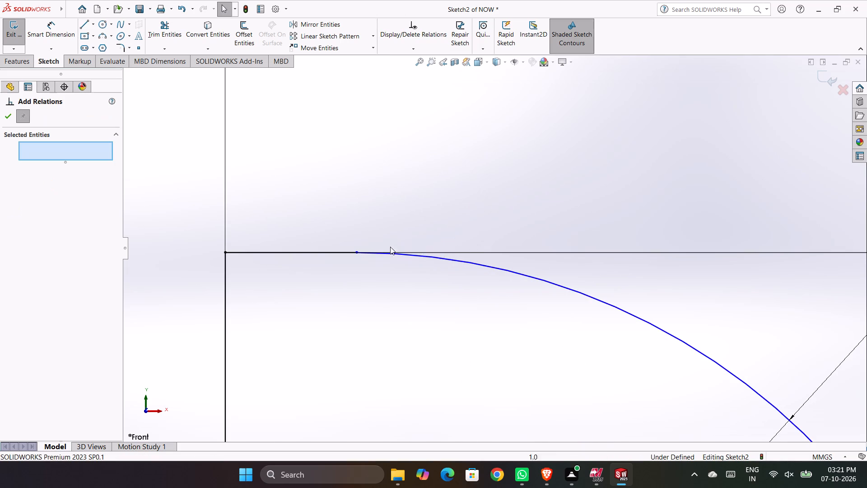
{"action": "left_click", "coordinate": [406, 252]}
{"action": "left_click", "coordinate": [343, 252]}
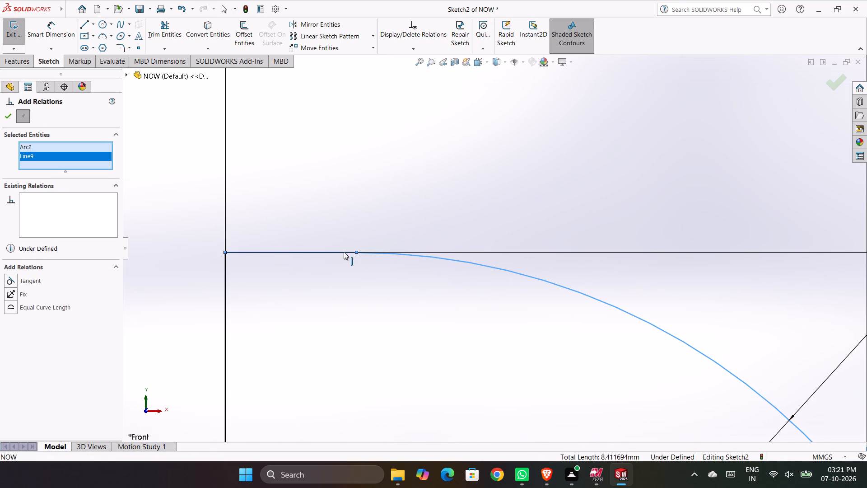
{"action": "left_click", "coordinate": [13, 281]}
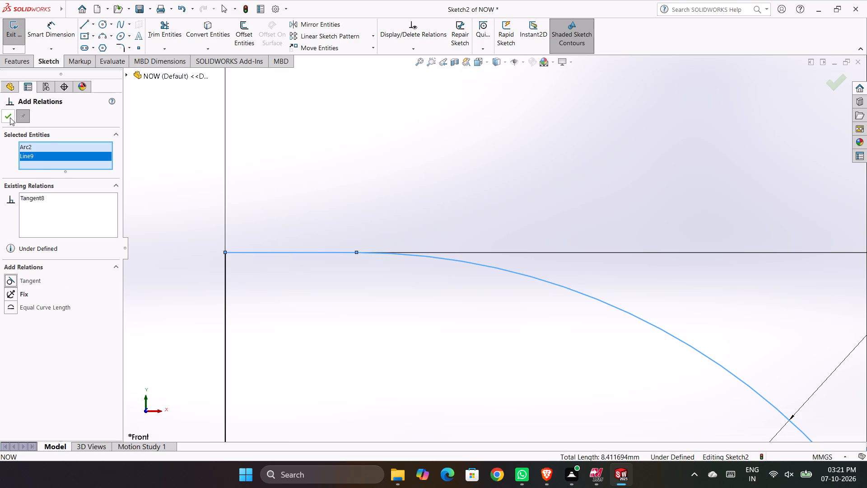
{"action": "left_click", "coordinate": [9, 116]}
{"action": "left_click", "coordinate": [316, 204]}
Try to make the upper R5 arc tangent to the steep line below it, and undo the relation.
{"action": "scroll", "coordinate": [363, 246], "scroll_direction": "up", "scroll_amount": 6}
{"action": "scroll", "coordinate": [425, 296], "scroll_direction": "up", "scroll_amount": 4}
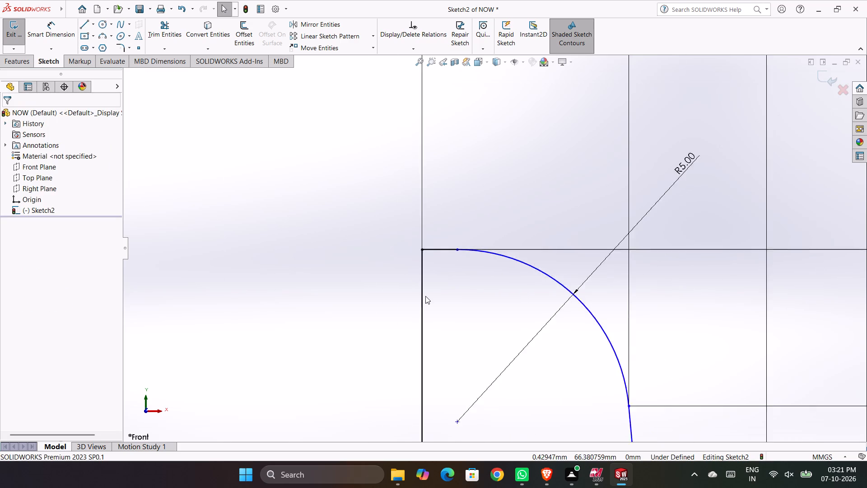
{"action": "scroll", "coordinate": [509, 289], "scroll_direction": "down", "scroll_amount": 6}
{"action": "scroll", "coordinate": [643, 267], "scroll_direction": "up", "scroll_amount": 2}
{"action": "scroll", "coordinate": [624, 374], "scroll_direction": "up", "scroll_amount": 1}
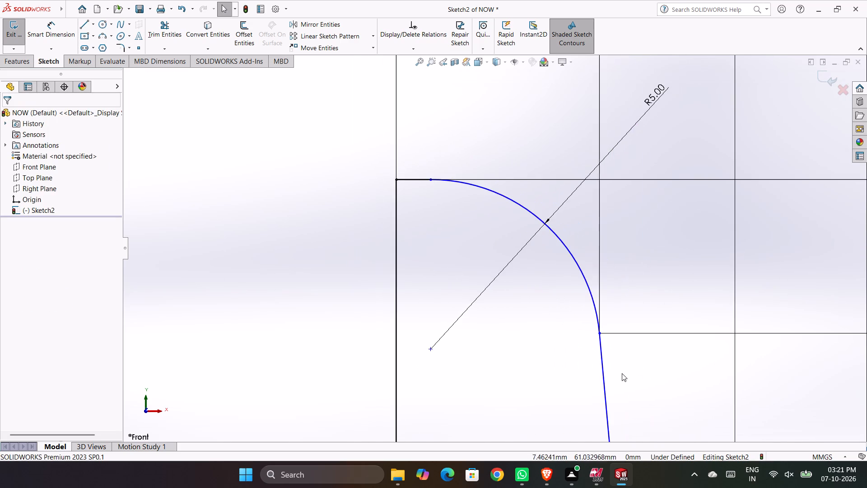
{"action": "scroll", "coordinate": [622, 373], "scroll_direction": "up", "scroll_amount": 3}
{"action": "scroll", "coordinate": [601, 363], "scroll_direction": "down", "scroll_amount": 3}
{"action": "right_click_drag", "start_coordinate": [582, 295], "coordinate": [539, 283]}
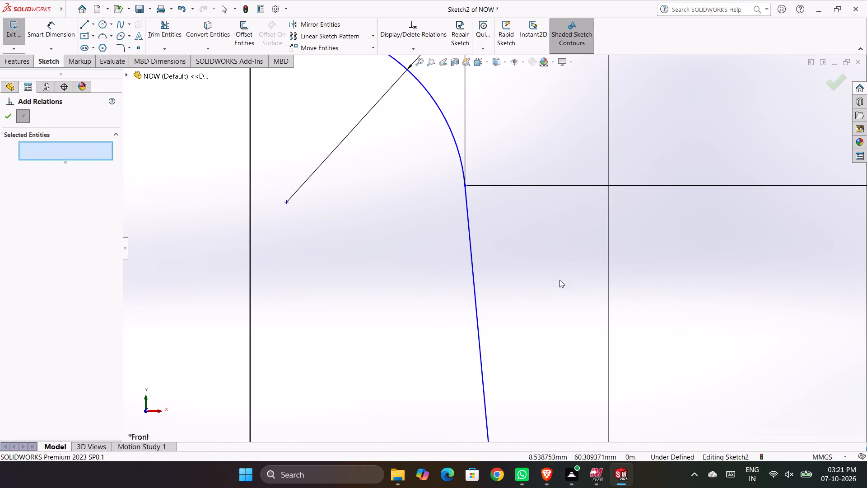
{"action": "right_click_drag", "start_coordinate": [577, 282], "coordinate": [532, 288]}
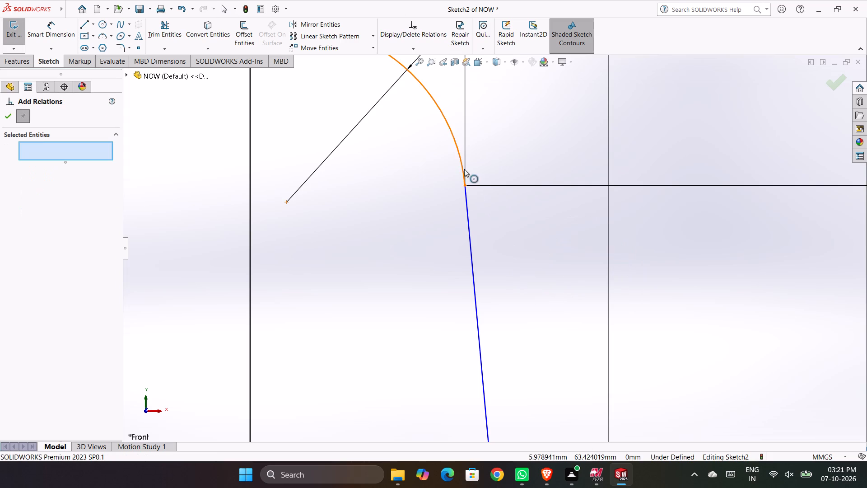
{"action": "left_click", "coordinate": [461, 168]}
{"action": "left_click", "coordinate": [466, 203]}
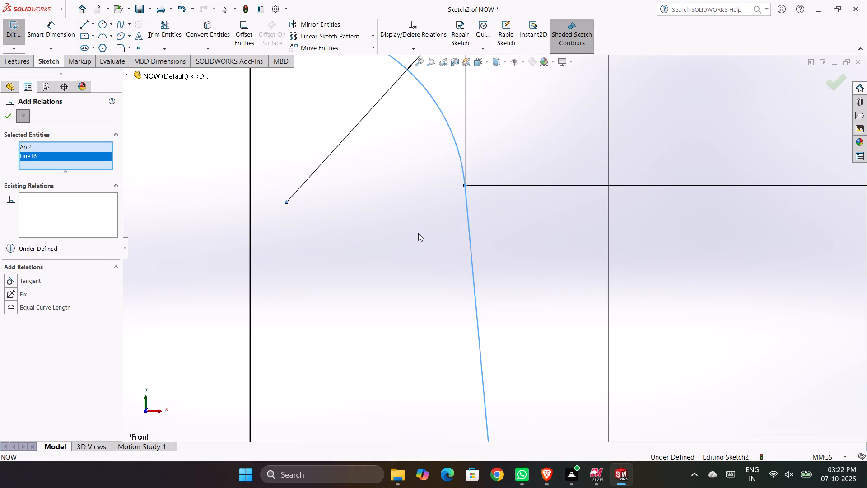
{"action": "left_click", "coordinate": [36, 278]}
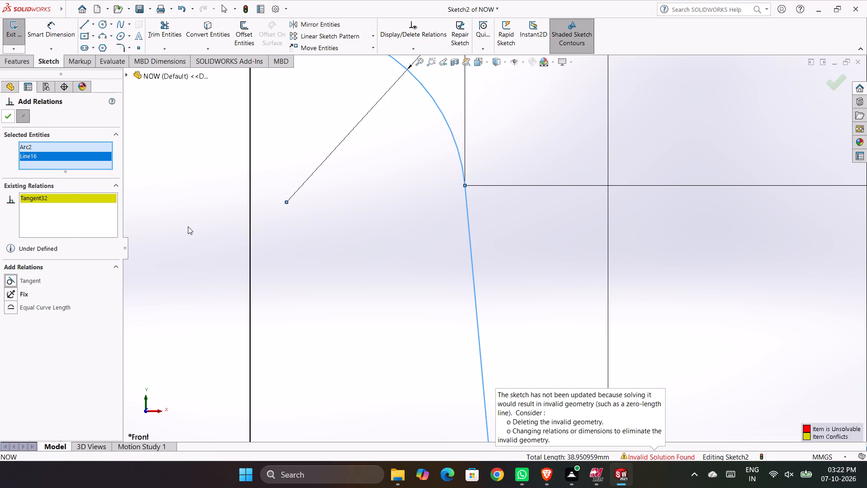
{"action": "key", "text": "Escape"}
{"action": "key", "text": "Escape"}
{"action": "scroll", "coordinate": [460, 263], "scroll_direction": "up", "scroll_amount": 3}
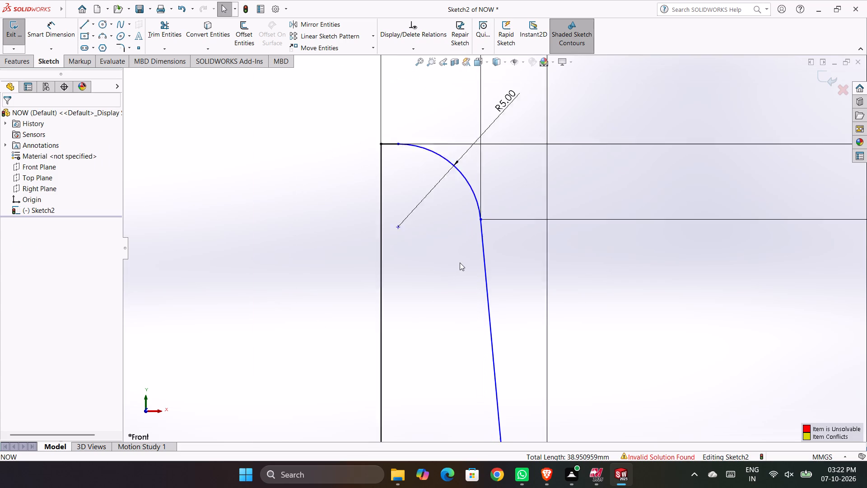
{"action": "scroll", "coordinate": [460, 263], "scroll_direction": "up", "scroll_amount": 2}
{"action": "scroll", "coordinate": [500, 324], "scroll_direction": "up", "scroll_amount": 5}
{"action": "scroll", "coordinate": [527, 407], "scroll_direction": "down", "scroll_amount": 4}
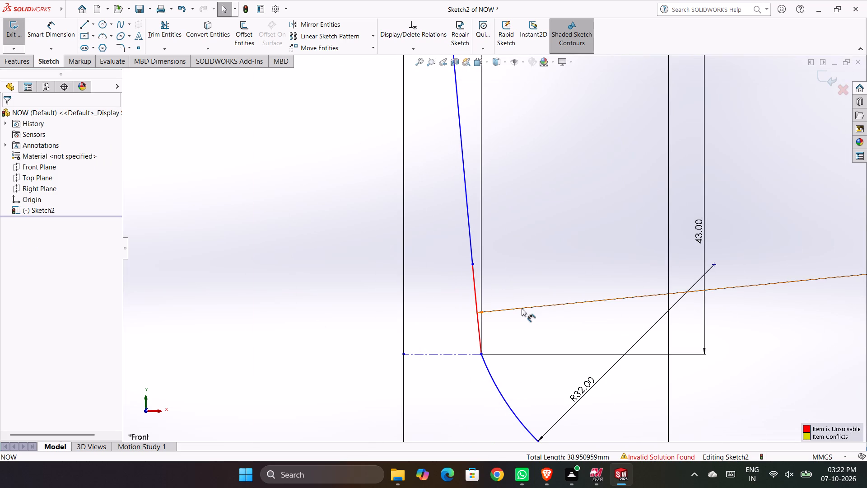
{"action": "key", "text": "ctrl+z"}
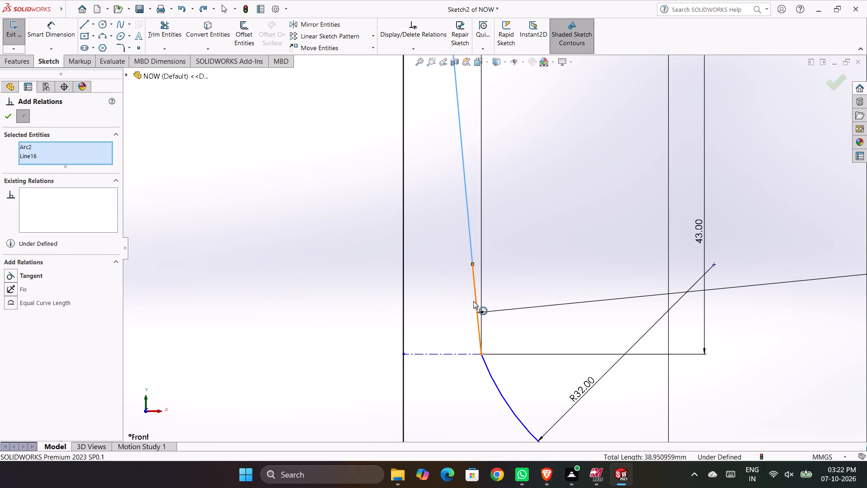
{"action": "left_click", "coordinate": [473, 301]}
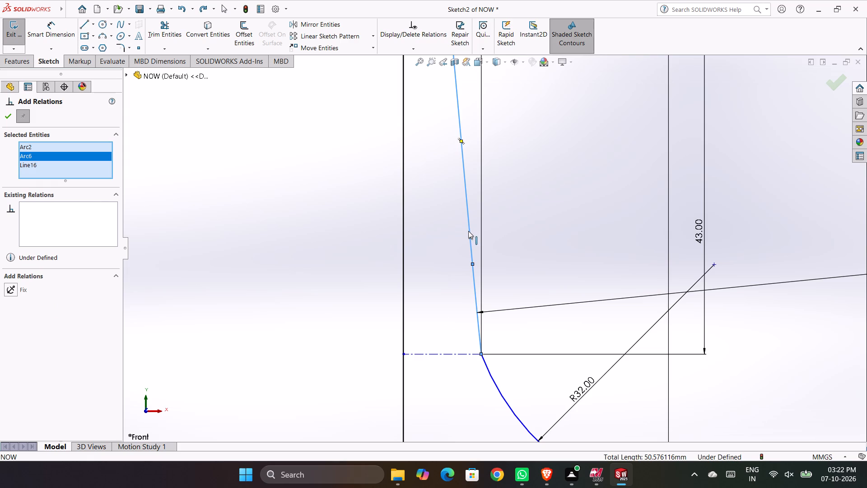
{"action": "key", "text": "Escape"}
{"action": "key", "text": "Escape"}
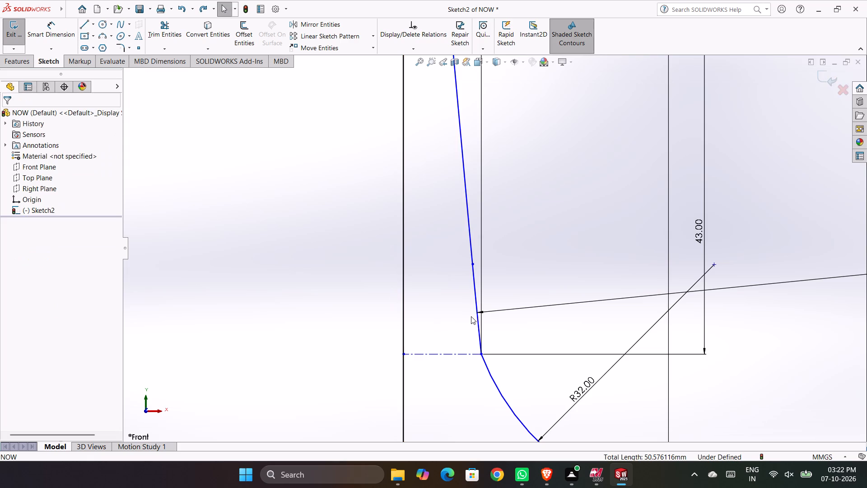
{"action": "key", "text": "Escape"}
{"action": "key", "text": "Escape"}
Make the R880 arc tangent to the steep straight line directly above it on the profile's stem.
{"action": "left_click", "coordinate": [471, 251]}
{"action": "left_click", "coordinate": [473, 282]}
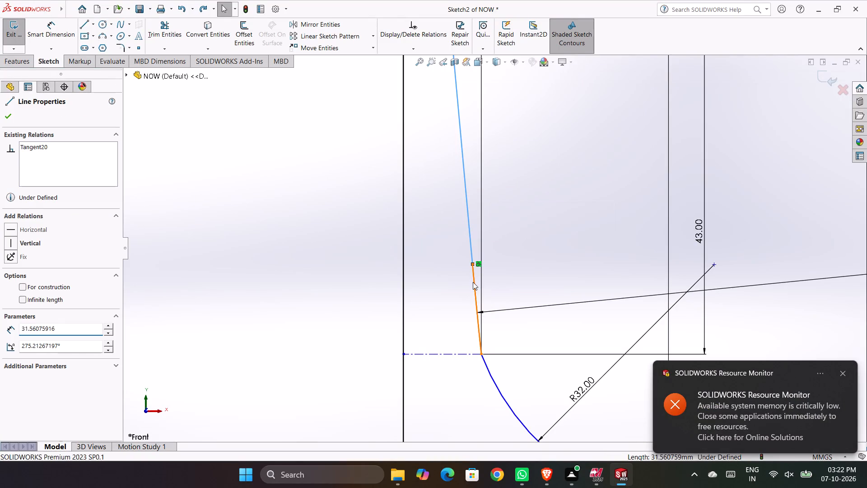
{"action": "key", "text": "Escape"}
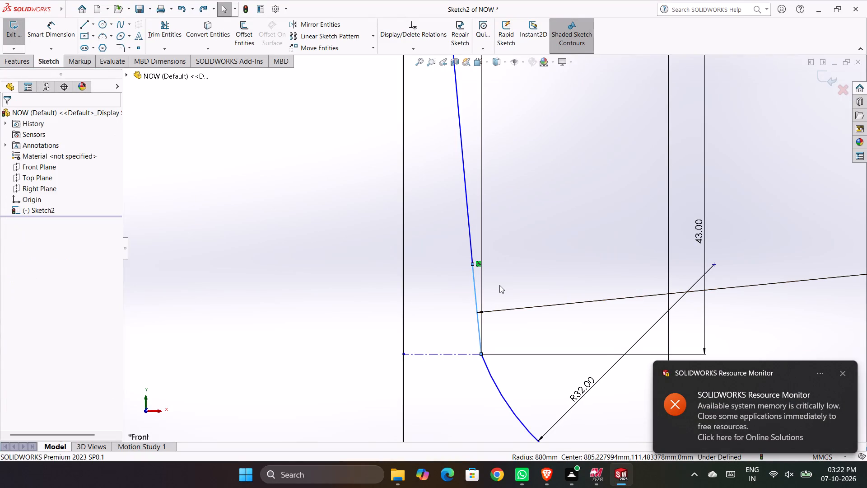
{"action": "right_click_drag", "start_coordinate": [520, 266], "coordinate": [469, 266]}
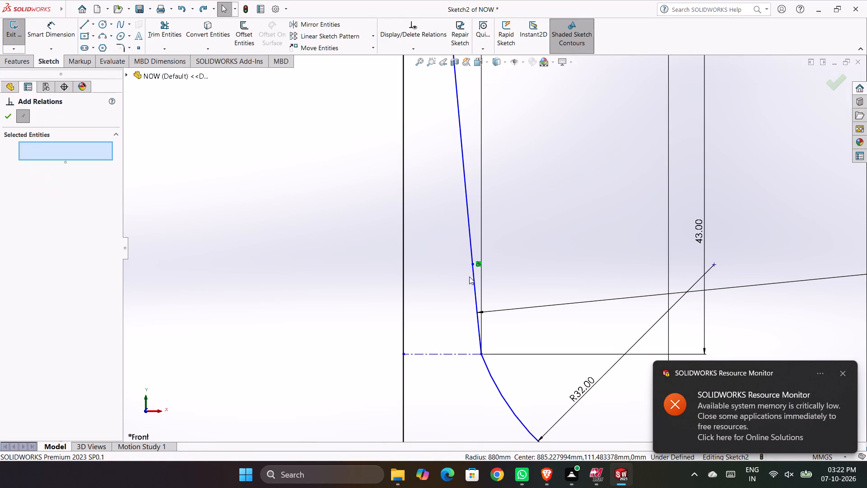
{"action": "left_click", "coordinate": [473, 278]}
{"action": "left_click", "coordinate": [471, 244]}
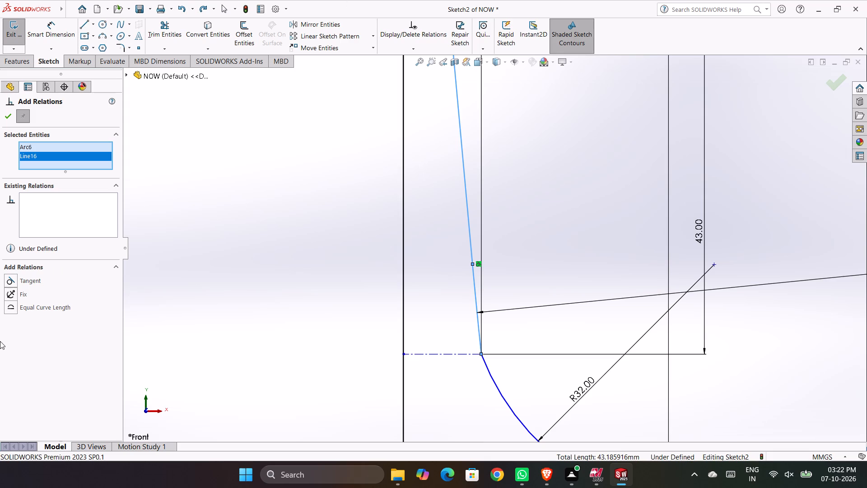
{"action": "left_click", "coordinate": [15, 279]}
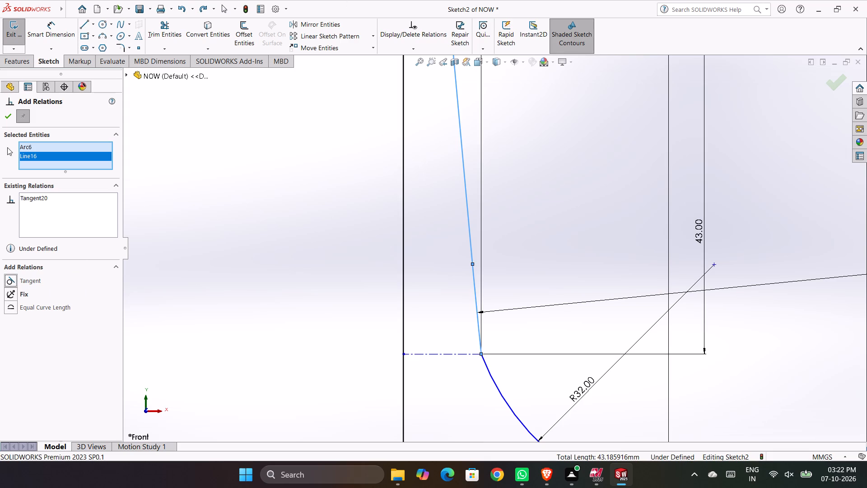
{"action": "left_click", "coordinate": [7, 112]}
{"action": "key", "text": "Escape"}
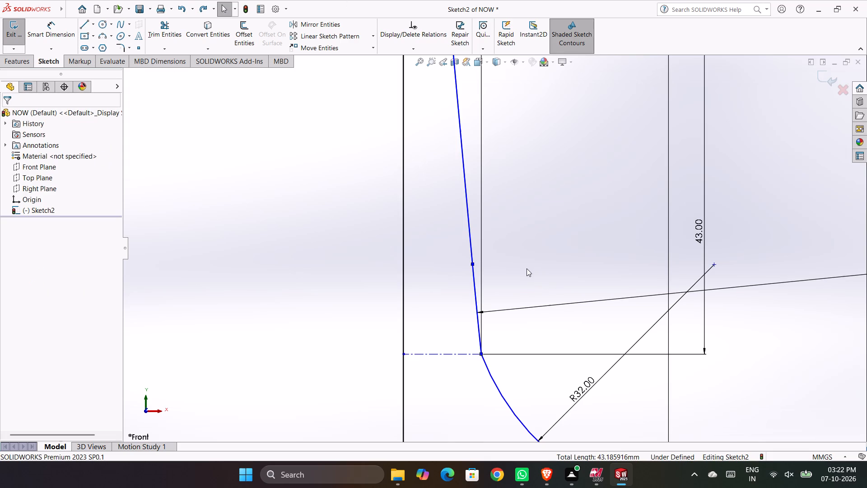
{"action": "key", "text": "Escape"}
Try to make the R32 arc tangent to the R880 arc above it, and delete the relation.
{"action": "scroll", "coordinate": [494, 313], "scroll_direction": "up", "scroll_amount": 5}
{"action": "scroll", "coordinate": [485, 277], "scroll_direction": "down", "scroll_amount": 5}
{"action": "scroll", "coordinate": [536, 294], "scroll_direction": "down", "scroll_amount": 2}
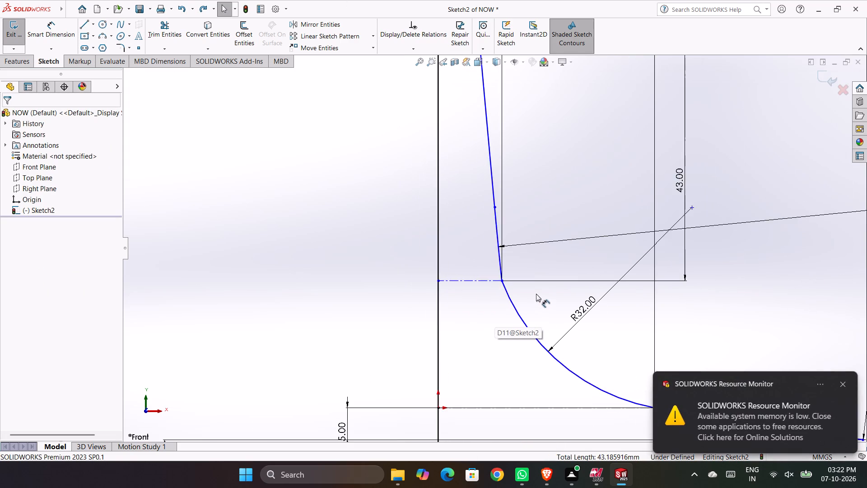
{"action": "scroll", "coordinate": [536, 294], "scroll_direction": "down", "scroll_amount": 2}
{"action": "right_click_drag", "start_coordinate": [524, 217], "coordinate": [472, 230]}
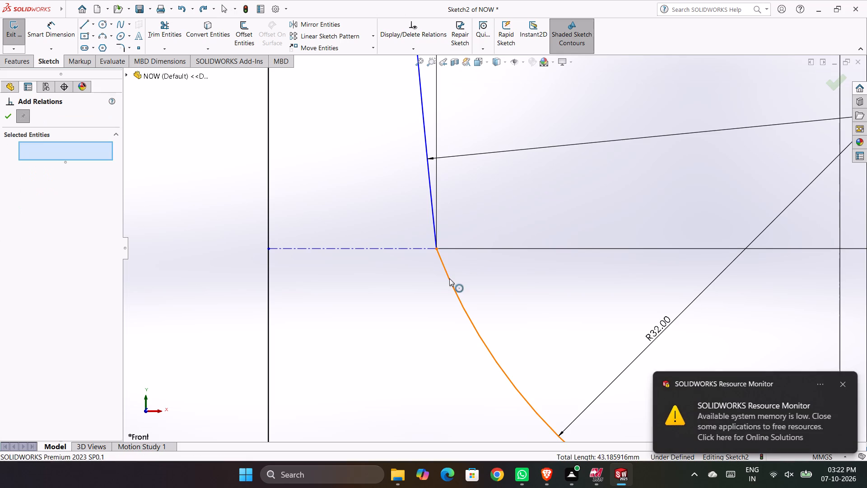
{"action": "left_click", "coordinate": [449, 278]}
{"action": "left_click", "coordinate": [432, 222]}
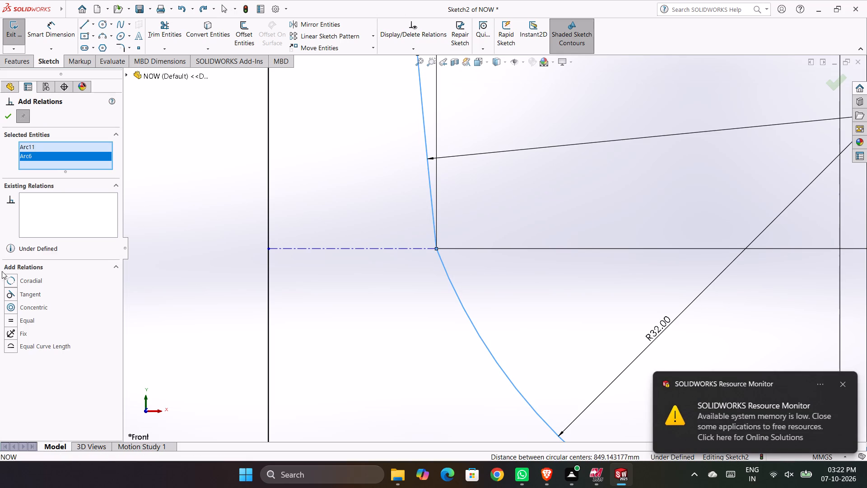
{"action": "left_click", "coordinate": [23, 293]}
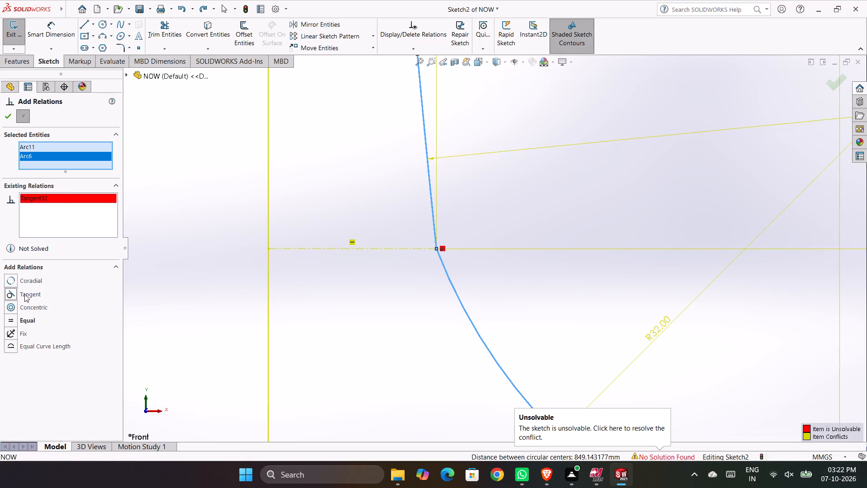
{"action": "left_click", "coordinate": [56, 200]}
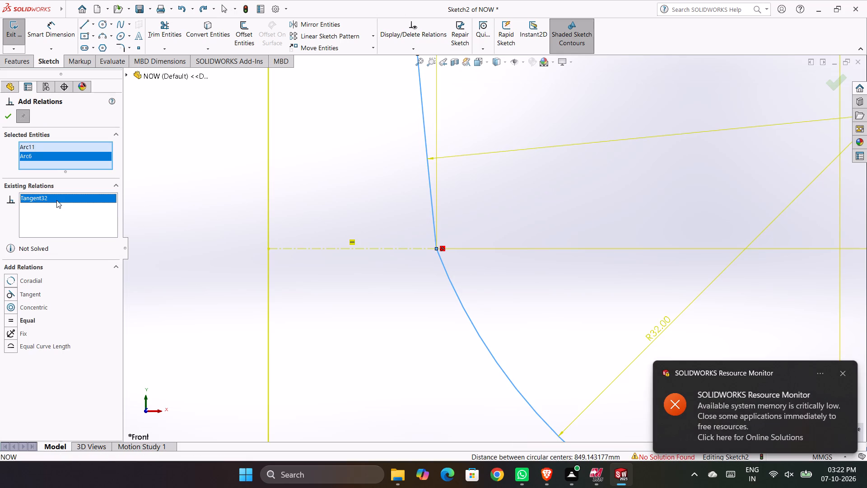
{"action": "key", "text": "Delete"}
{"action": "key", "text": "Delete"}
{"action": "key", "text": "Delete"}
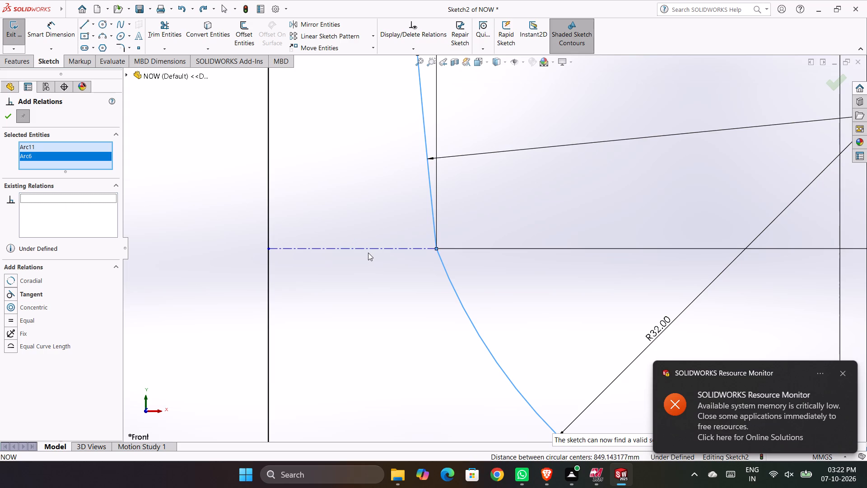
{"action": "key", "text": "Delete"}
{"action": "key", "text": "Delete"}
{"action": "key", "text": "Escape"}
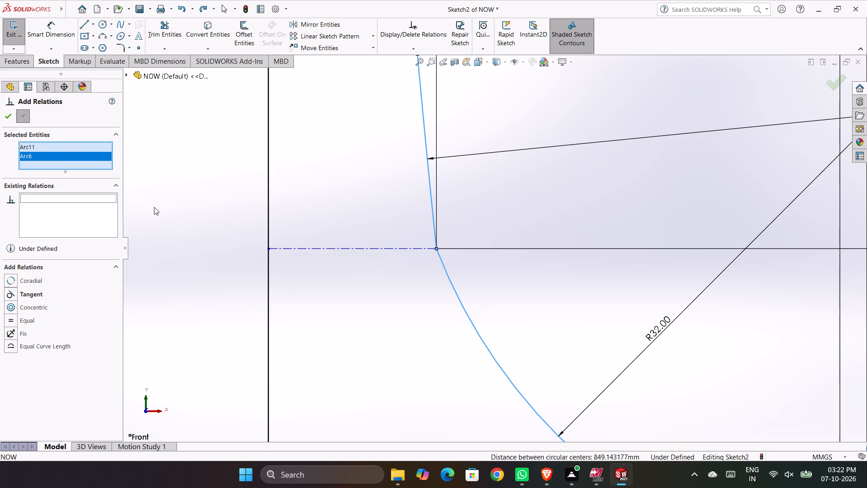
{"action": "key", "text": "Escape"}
Sketch a three-point arc of about 93 mm radius, bowing upward and outward from the lower end of the short vertical construction line.
{"action": "scroll", "coordinate": [517, 308], "scroll_direction": "up", "scroll_amount": 4}
{"action": "scroll", "coordinate": [520, 294], "scroll_direction": "down", "scroll_amount": 6}
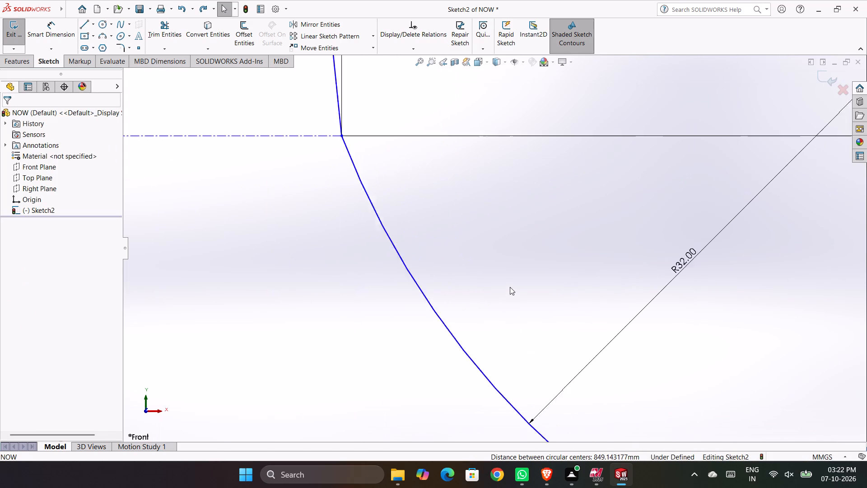
{"action": "scroll", "coordinate": [303, 98], "scroll_direction": "up", "scroll_amount": 3}
{"action": "scroll", "coordinate": [431, 178], "scroll_direction": "down", "scroll_amount": 2}
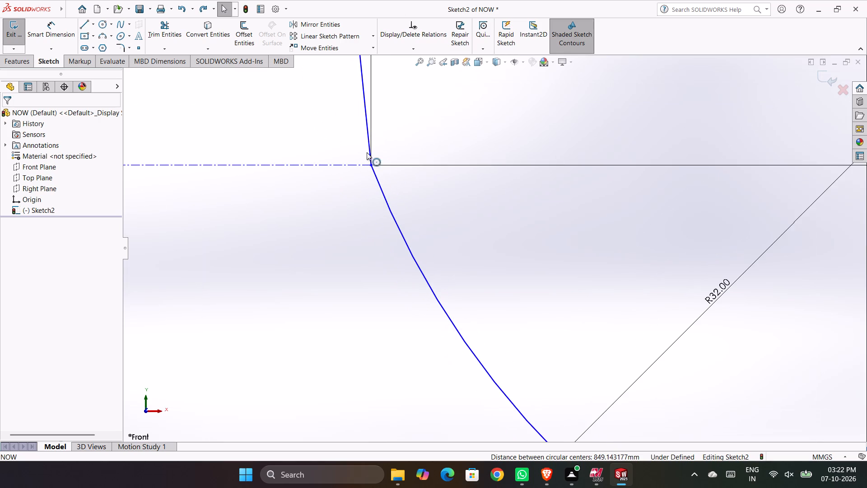
{"action": "scroll", "coordinate": [352, 254], "scroll_direction": "up", "scroll_amount": 9}
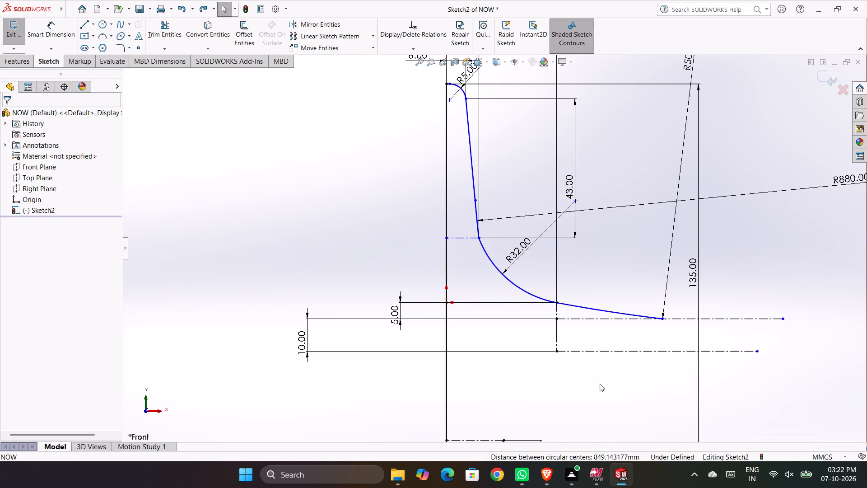
{"action": "scroll", "coordinate": [653, 375], "scroll_direction": "down", "scroll_amount": 2}
{"action": "scroll", "coordinate": [637, 343], "scroll_direction": "up", "scroll_amount": 1}
{"action": "scroll", "coordinate": [531, 290], "scroll_direction": "down", "scroll_amount": 1}
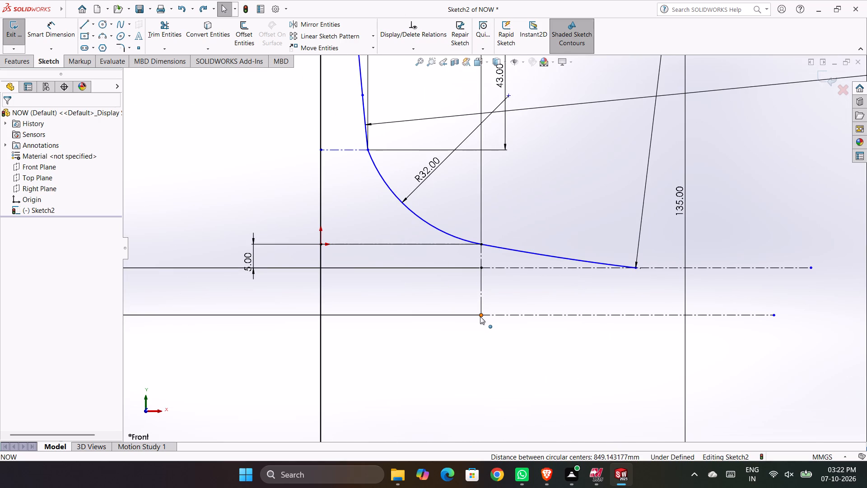
{"action": "left_click", "coordinate": [106, 37]}
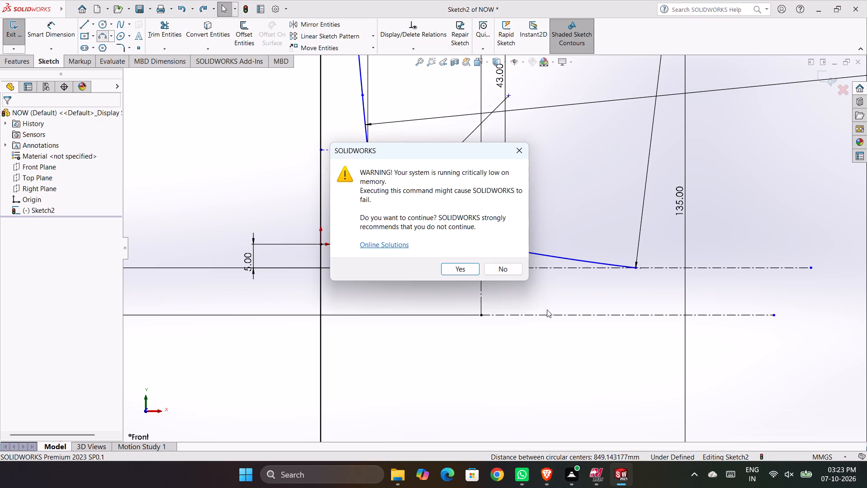
{"action": "left_click", "coordinate": [458, 270]}
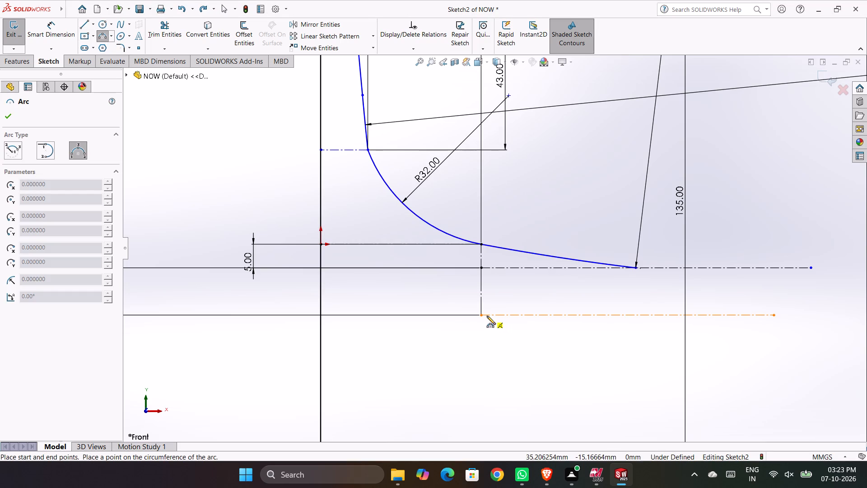
{"action": "left_click", "coordinate": [481, 318]}
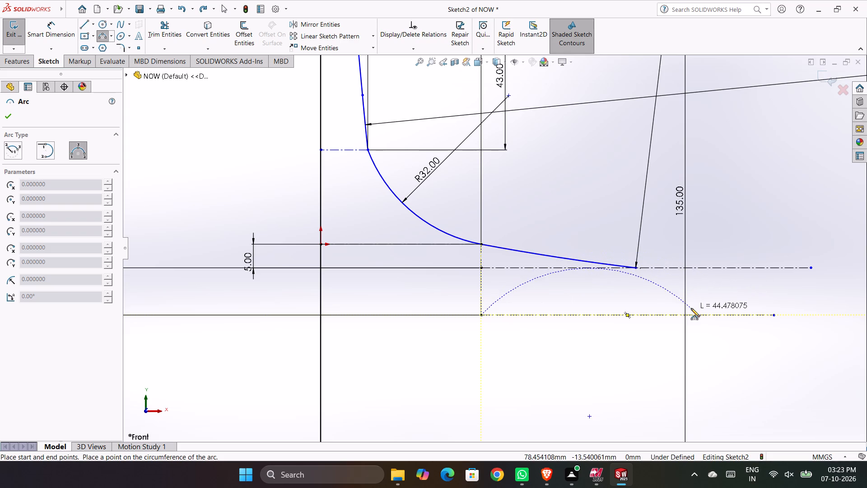
{"action": "left_click", "coordinate": [662, 295]}
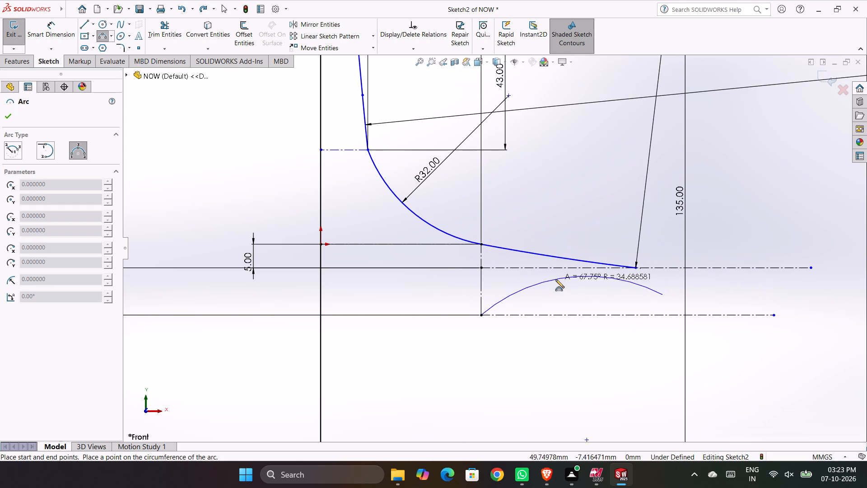
{"action": "left_click", "coordinate": [573, 295]}
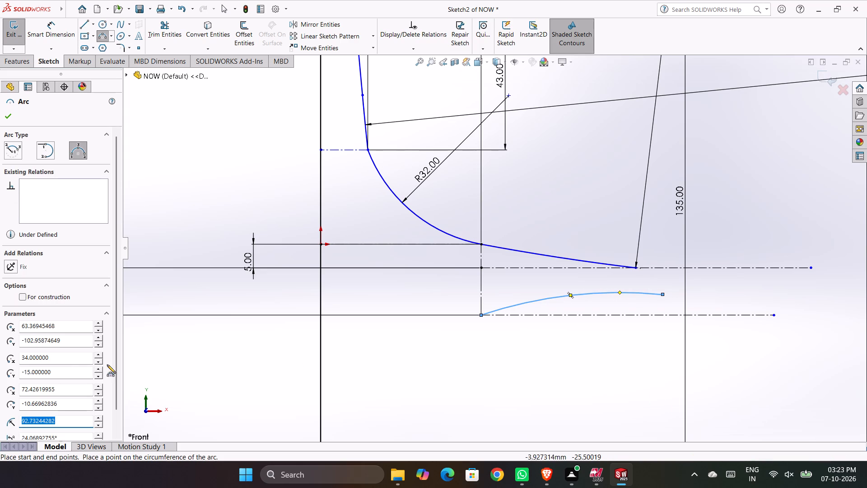
{"action": "left_click", "coordinate": [3, 115]}
Dimension the new lower arc's radius as 240 mm.
{"action": "left_click", "coordinate": [44, 23]}
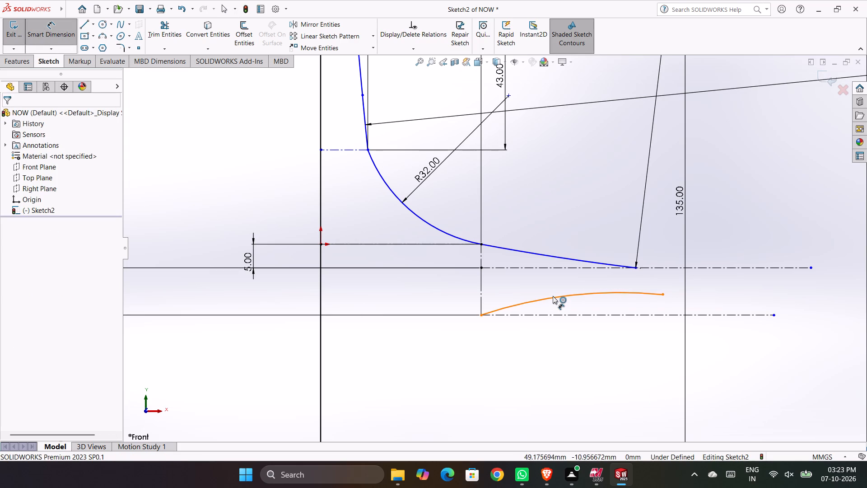
{"action": "left_click", "coordinate": [554, 296]}
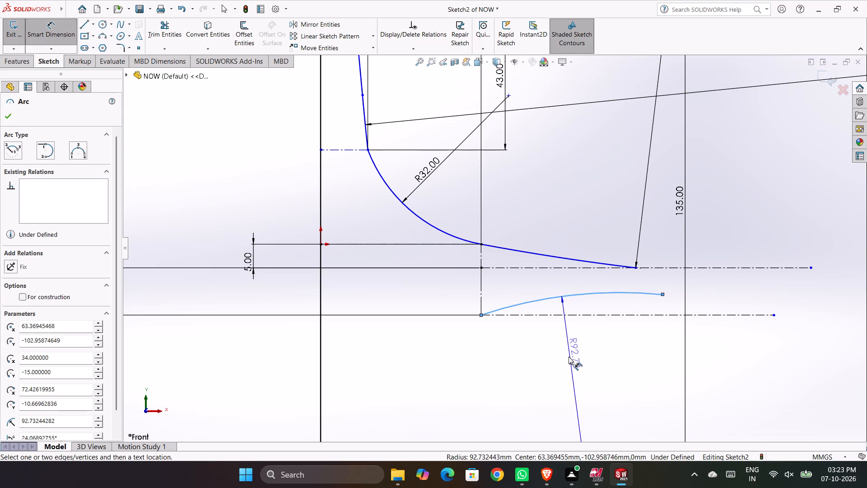
{"action": "left_click", "coordinate": [568, 359]}
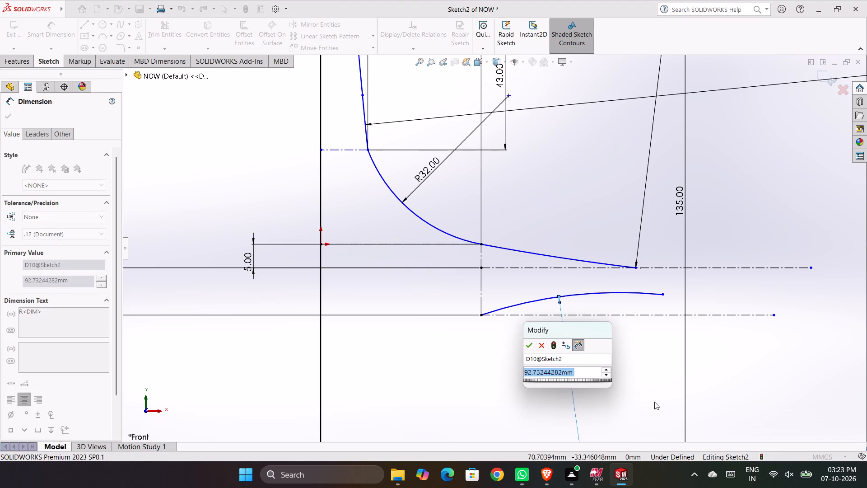
{"action": "type", "text": "240"}
{"action": "key", "text": "Return"}
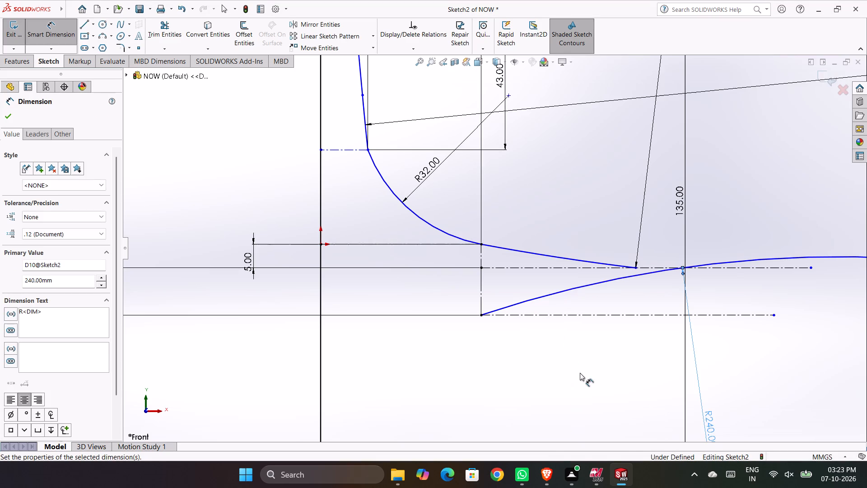
{"action": "left_click", "coordinate": [749, 216]}
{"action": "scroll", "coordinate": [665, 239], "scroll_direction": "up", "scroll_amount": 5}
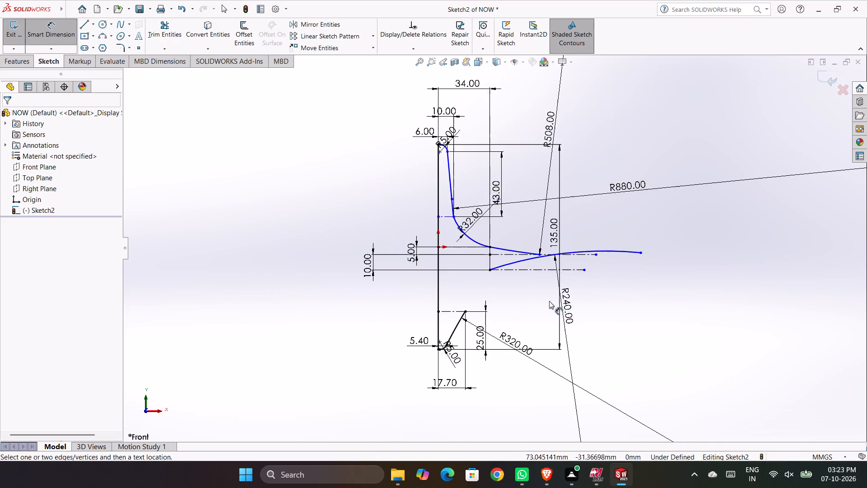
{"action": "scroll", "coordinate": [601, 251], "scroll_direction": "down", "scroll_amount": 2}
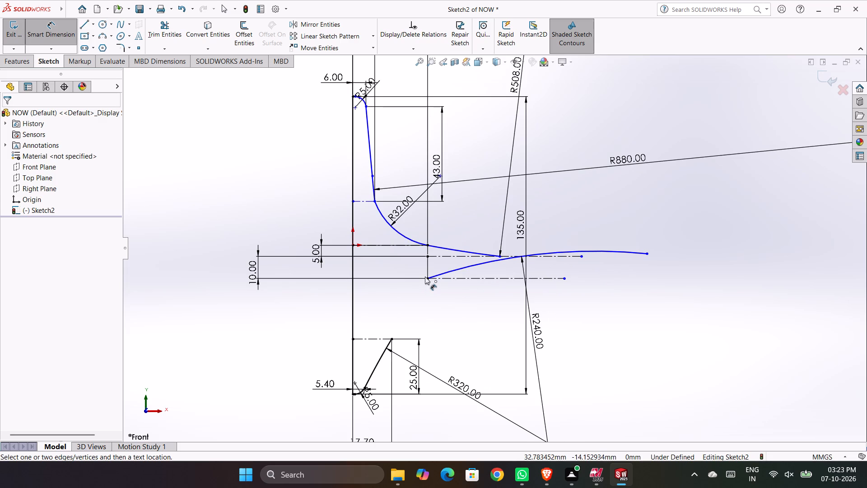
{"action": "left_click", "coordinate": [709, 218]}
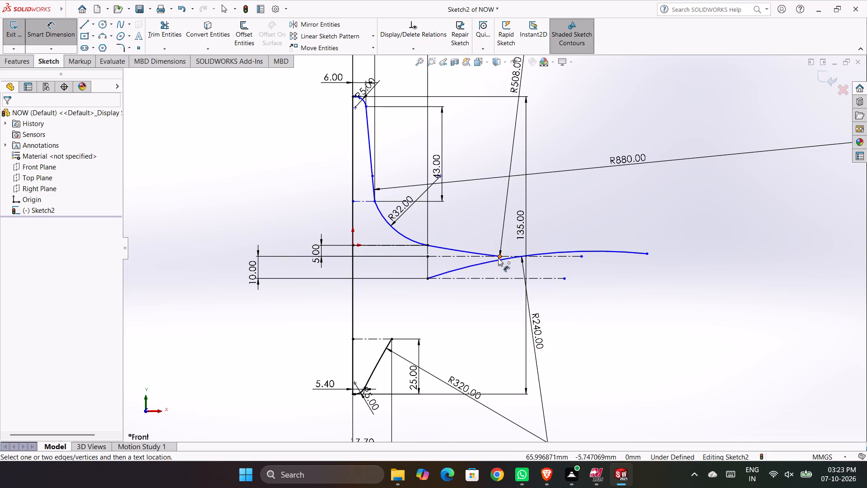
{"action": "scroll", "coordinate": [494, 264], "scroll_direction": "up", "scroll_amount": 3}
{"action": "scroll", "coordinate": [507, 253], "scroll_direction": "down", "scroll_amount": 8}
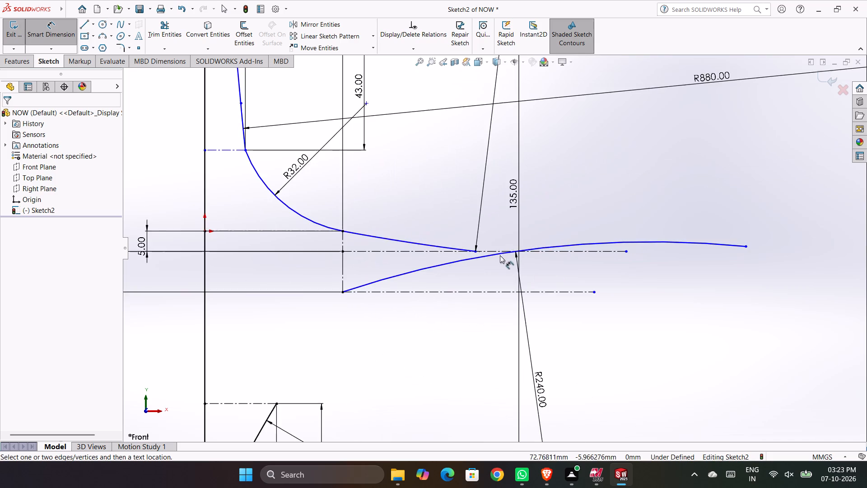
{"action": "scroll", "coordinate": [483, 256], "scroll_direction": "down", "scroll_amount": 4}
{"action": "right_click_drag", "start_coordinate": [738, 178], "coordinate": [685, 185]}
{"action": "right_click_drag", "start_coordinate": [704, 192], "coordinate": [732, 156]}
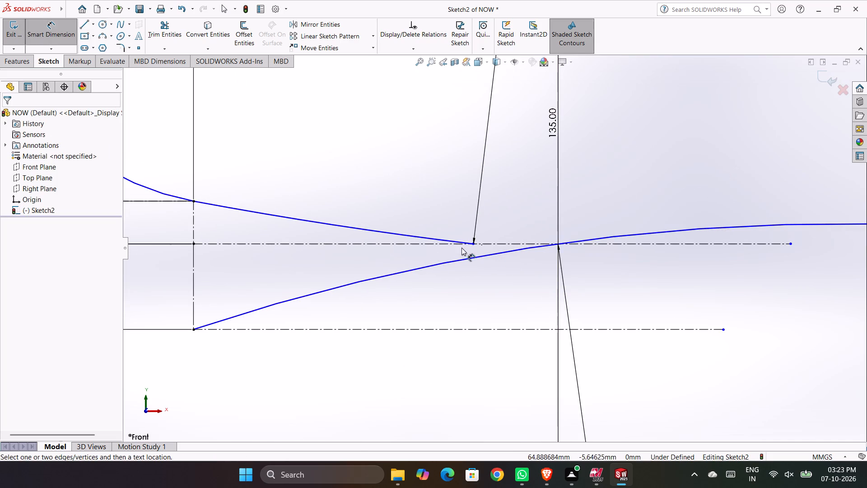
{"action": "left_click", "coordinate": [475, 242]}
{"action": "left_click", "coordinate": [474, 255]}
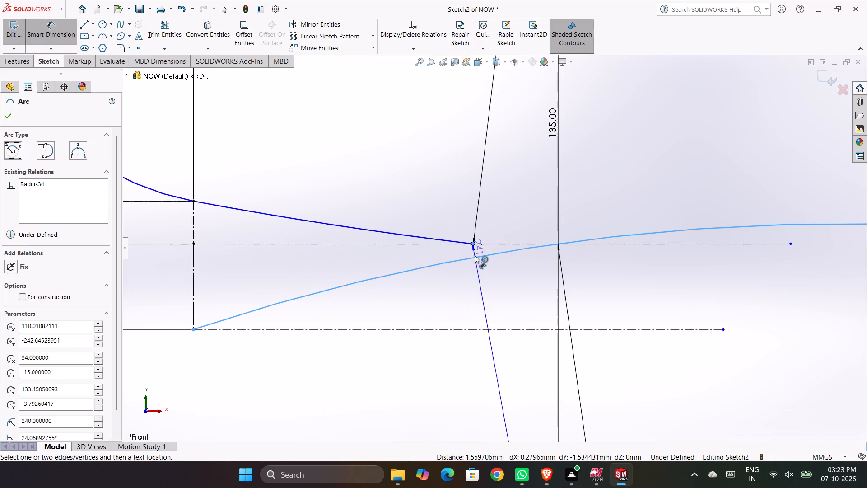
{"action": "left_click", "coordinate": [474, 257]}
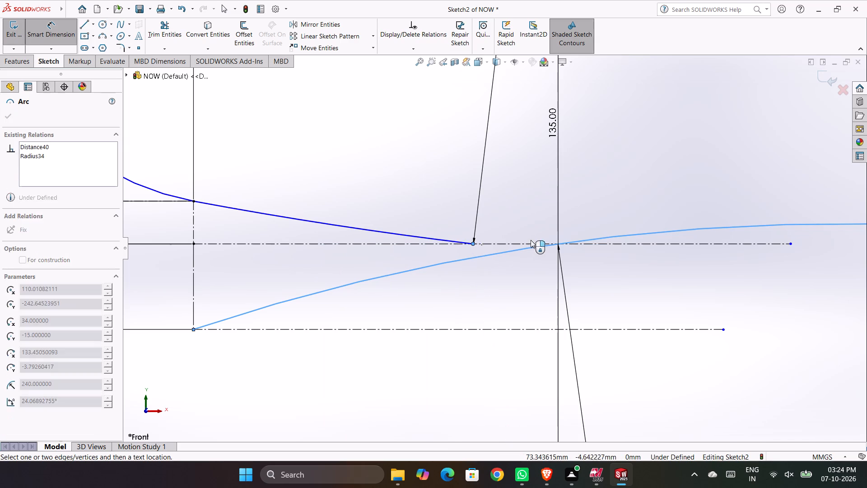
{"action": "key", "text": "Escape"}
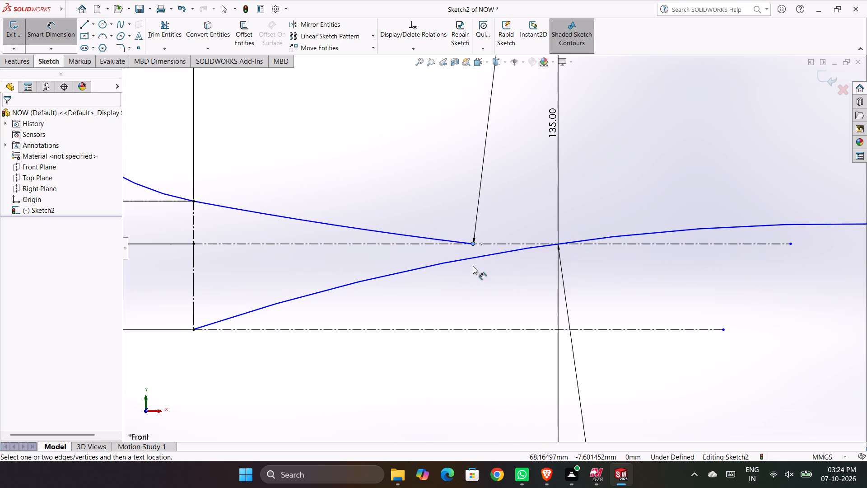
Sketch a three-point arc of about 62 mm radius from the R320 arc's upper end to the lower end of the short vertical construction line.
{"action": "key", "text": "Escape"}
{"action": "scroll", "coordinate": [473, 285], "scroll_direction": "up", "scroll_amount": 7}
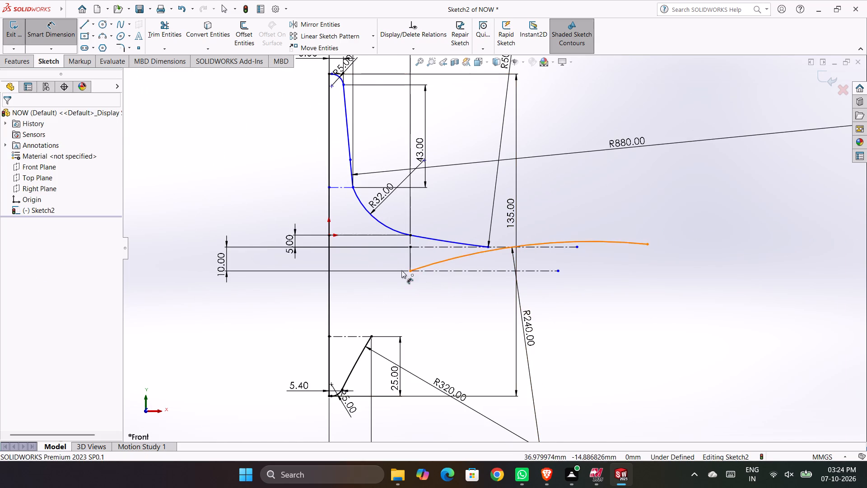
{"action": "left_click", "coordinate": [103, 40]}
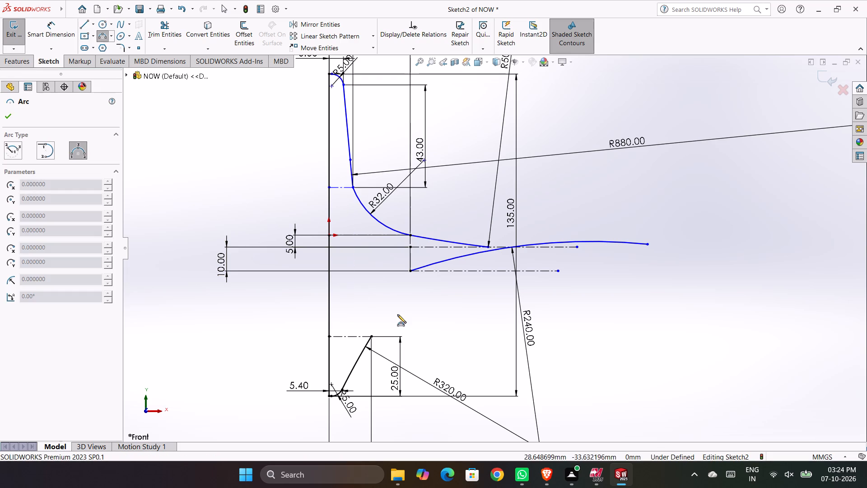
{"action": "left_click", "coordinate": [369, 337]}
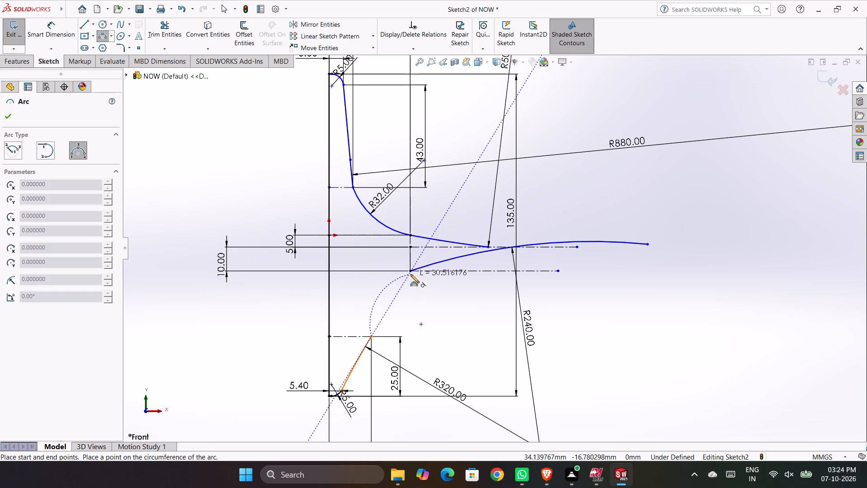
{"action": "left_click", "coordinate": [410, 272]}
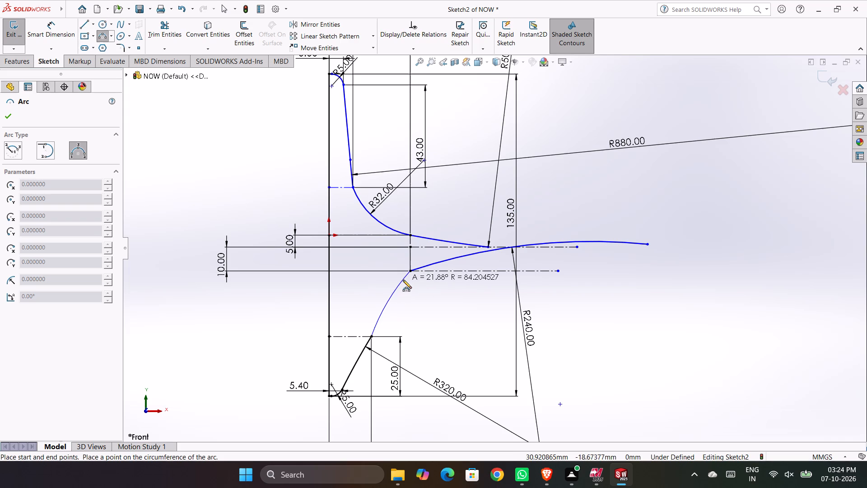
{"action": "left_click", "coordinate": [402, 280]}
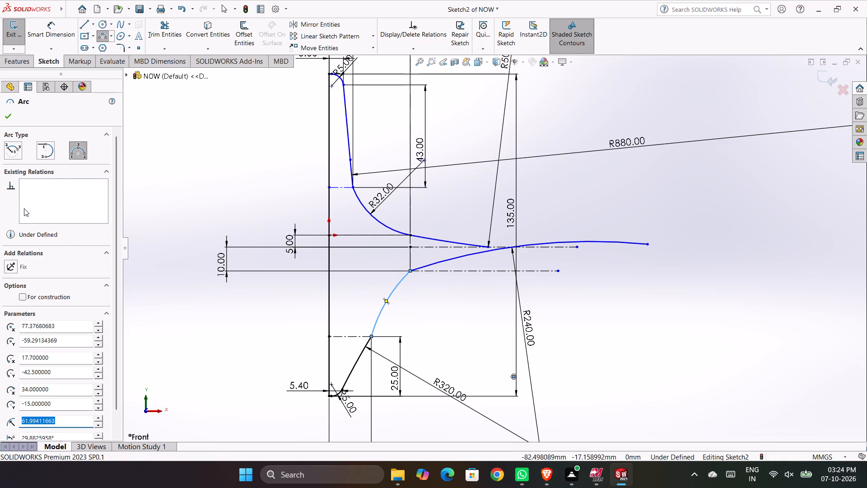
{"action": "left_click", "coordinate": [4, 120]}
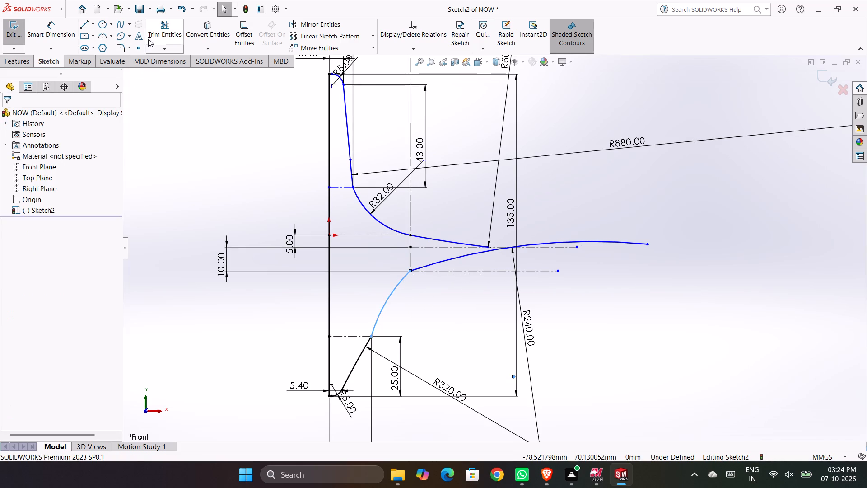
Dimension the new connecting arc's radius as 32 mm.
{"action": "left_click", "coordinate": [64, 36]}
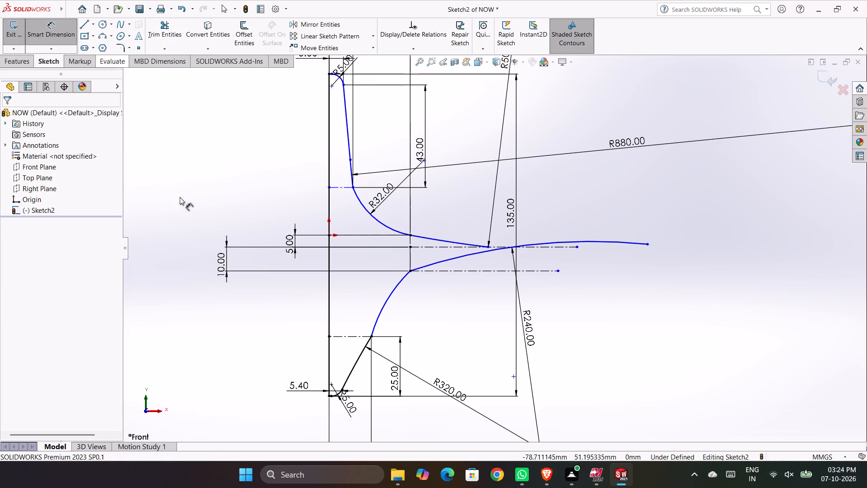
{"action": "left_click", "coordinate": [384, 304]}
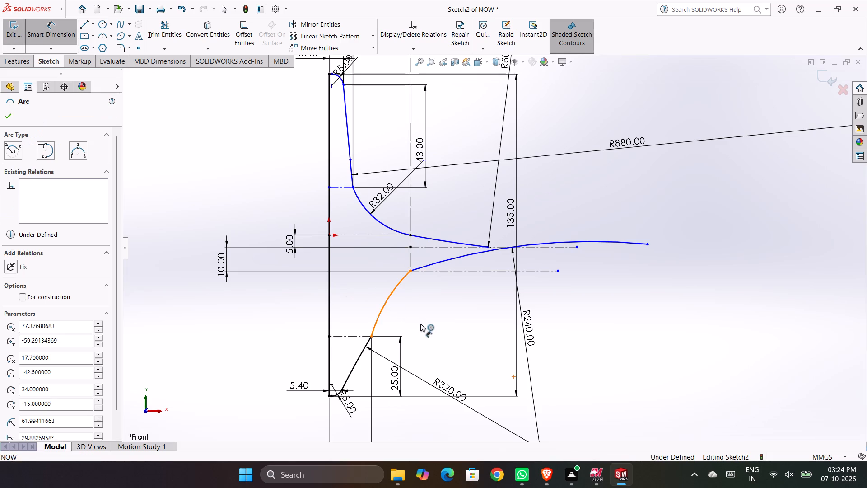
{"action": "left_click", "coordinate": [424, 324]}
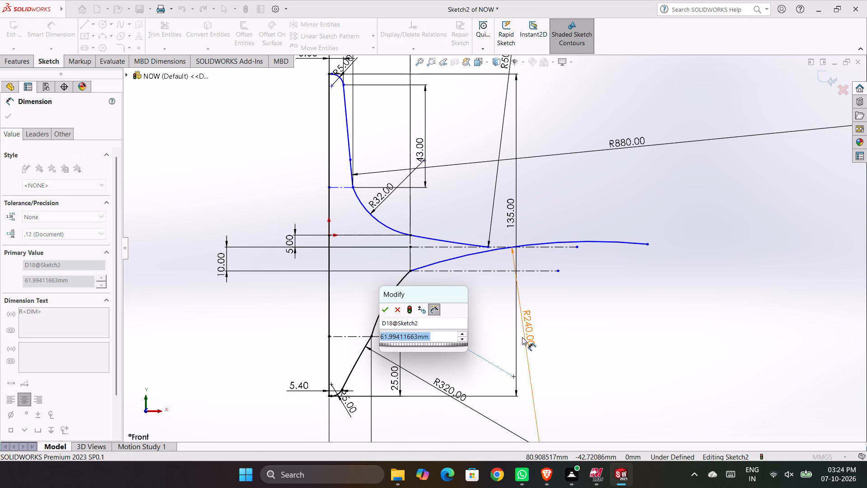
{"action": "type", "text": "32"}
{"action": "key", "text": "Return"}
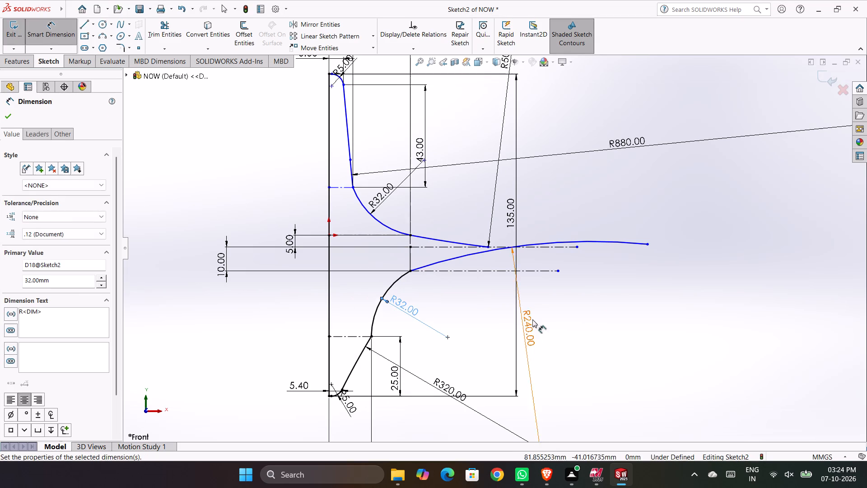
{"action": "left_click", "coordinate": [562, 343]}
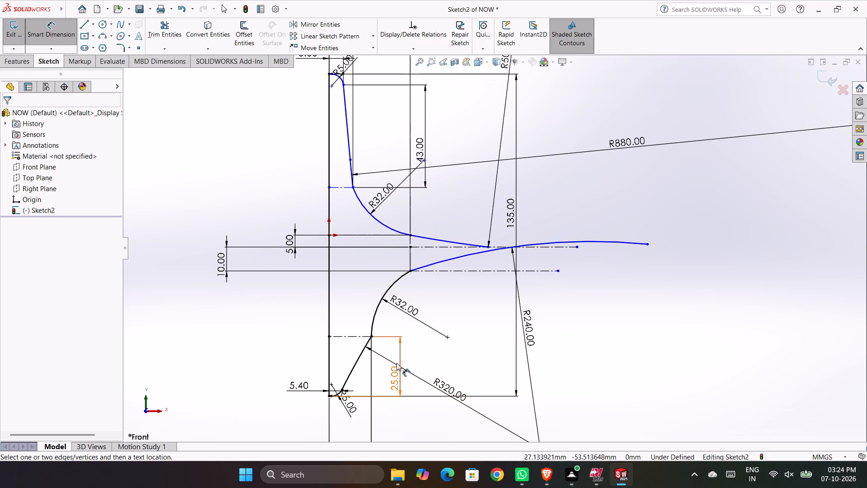
Reposition the R320 radius dimension so its leader meets the lower arc below the horizontal construction line.
{"action": "left_click_drag", "start_coordinate": [441, 385], "coordinate": [500, 328]}
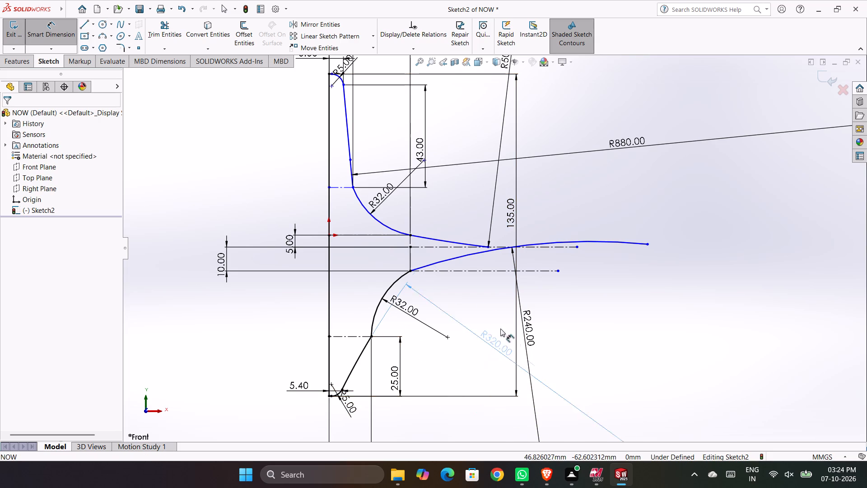
{"action": "left_click_drag", "start_coordinate": [500, 328], "coordinate": [459, 393]}
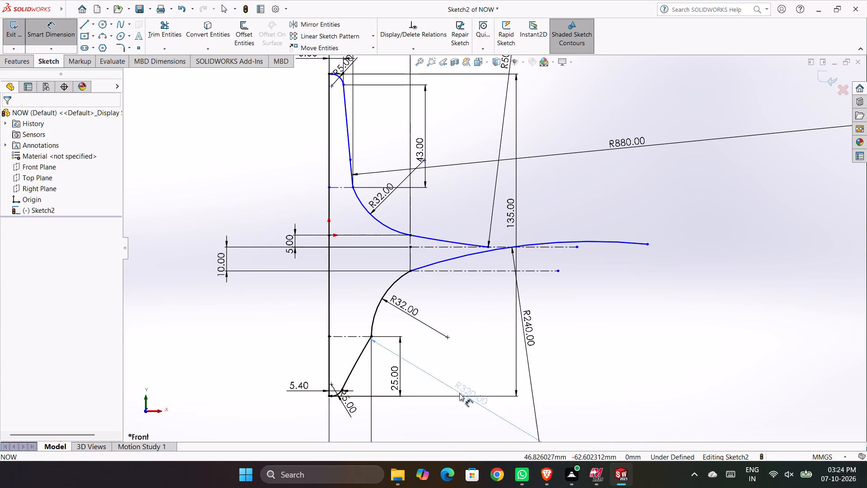
{"action": "left_click_drag", "start_coordinate": [459, 393], "coordinate": [452, 403]}
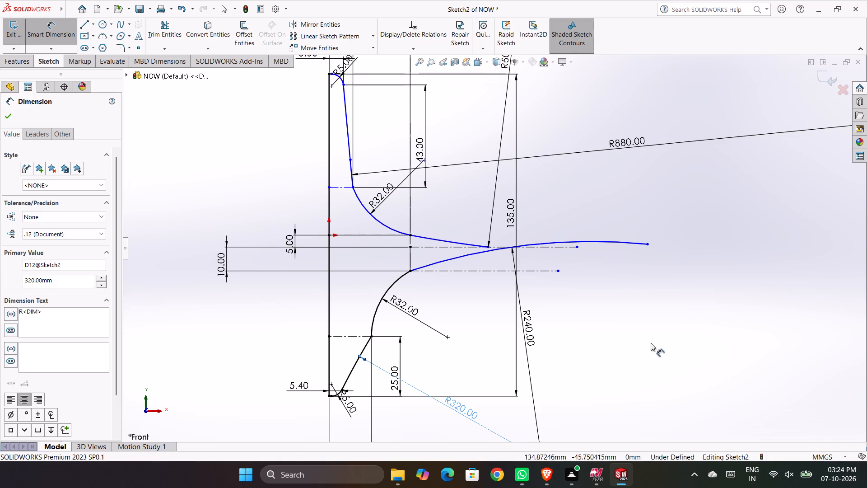
{"action": "left_click", "coordinate": [618, 352]}
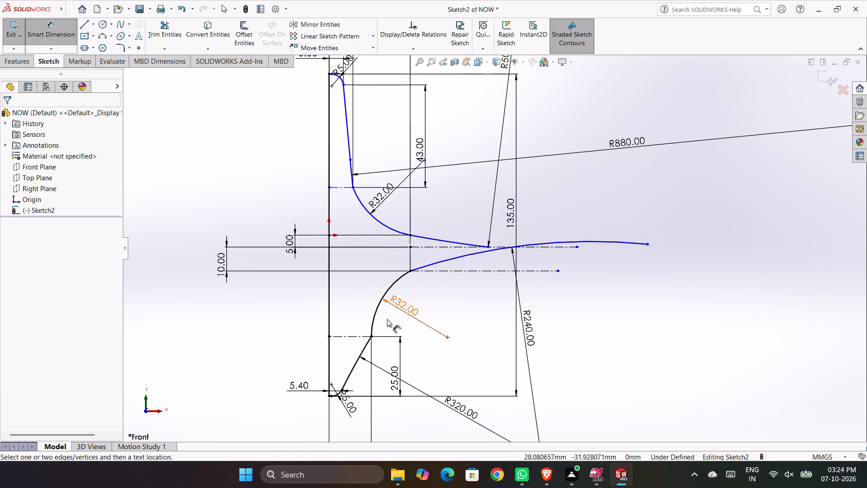
{"action": "left_click_drag", "start_coordinate": [376, 366], "coordinate": [401, 339]}
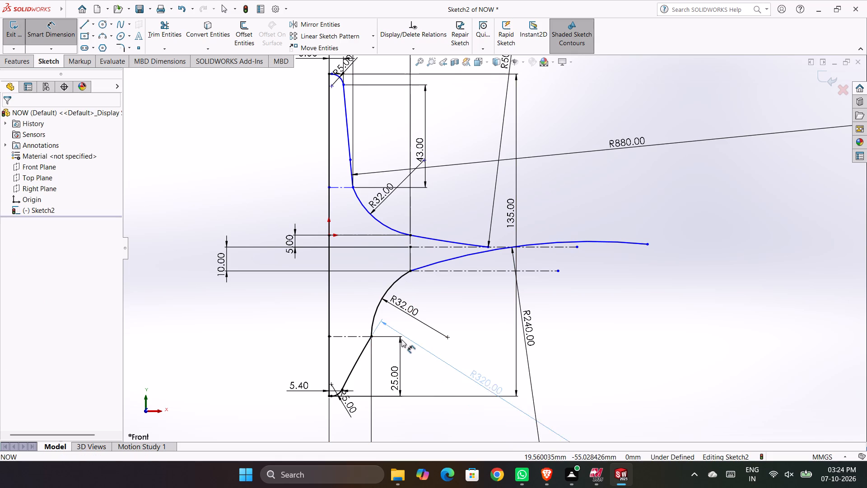
{"action": "left_click_drag", "start_coordinate": [401, 339], "coordinate": [412, 332]}
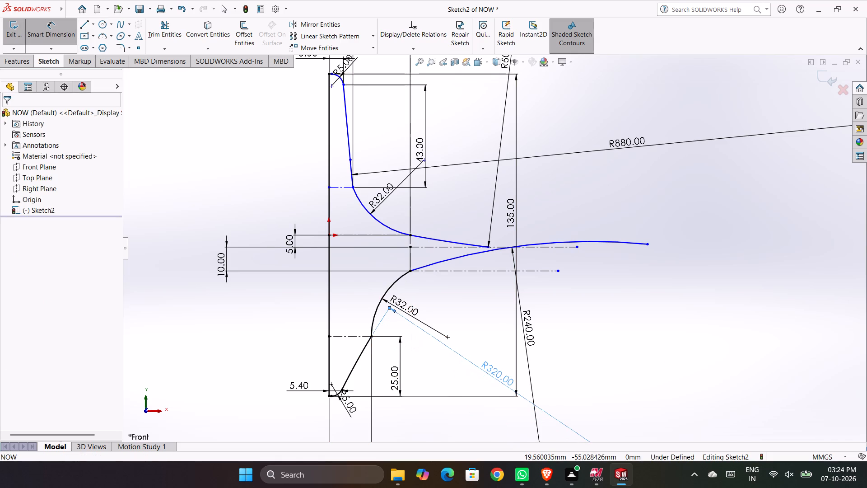
{"action": "left_click", "coordinate": [625, 326]}
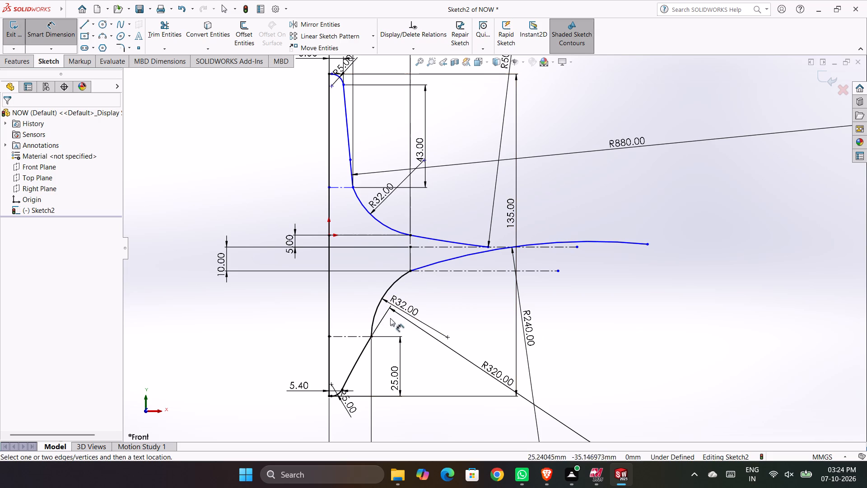
{"action": "left_click", "coordinate": [601, 317]}
{"action": "left_click_drag", "start_coordinate": [481, 364], "coordinate": [450, 386]}
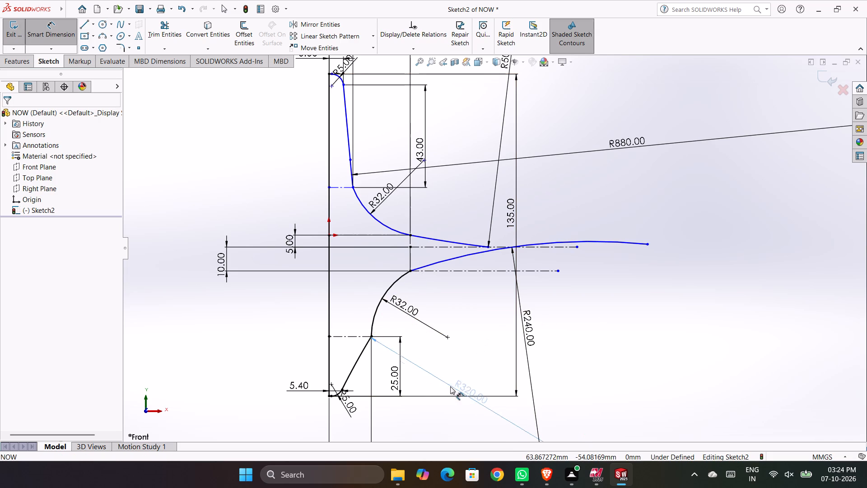
{"action": "left_click_drag", "start_coordinate": [450, 386], "coordinate": [440, 394]}
{"action": "left_click", "coordinate": [583, 330]}
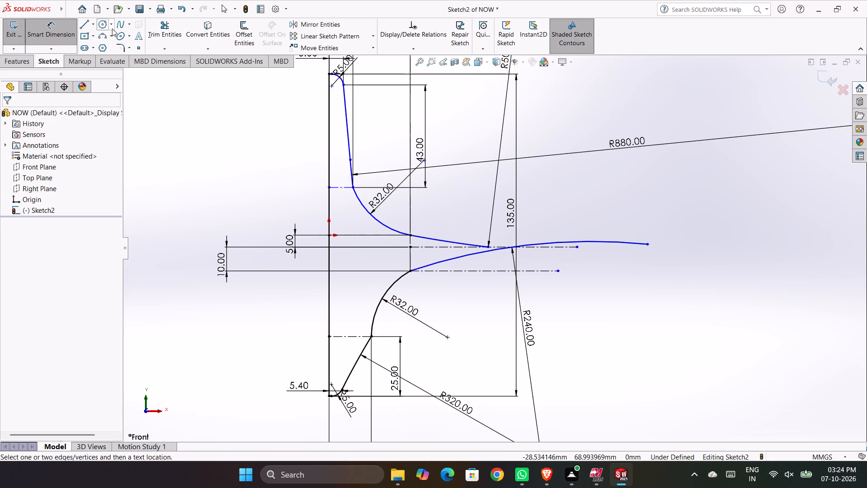
Extend the R320 arc's upper end to the horizontal construction line through the R240 arc's start point.
{"action": "left_click", "coordinate": [168, 52]}
{"action": "left_click", "coordinate": [169, 72]}
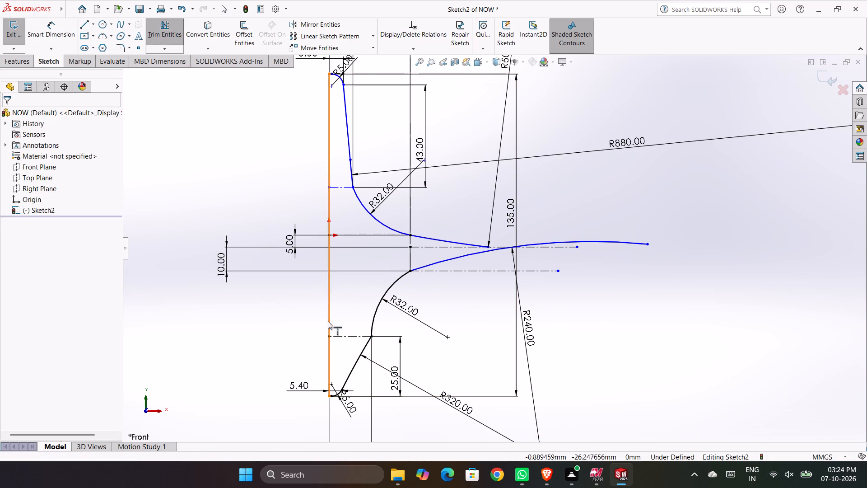
{"action": "left_click", "coordinate": [359, 351]}
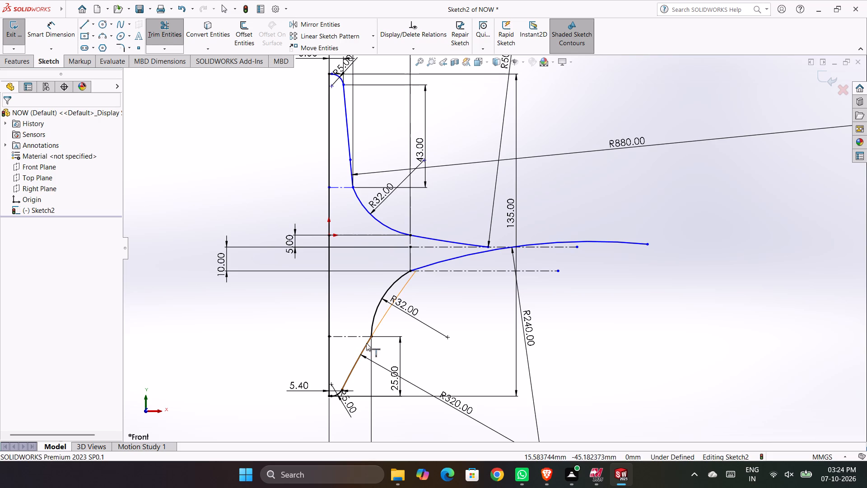
{"action": "left_click", "coordinate": [366, 343]}
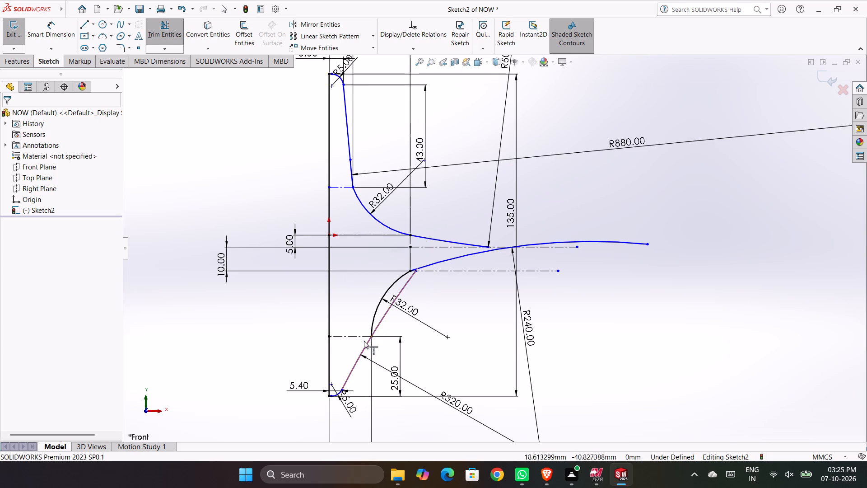
{"action": "key", "text": "Escape"}
{"action": "key", "text": "Escape"}
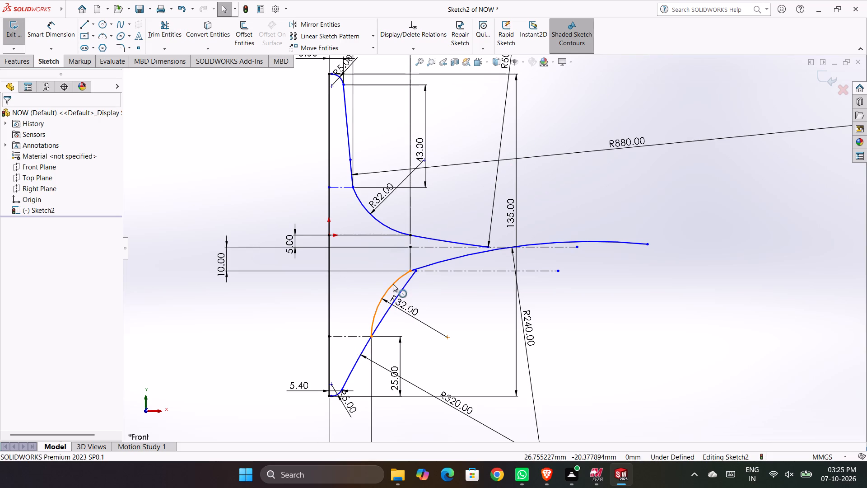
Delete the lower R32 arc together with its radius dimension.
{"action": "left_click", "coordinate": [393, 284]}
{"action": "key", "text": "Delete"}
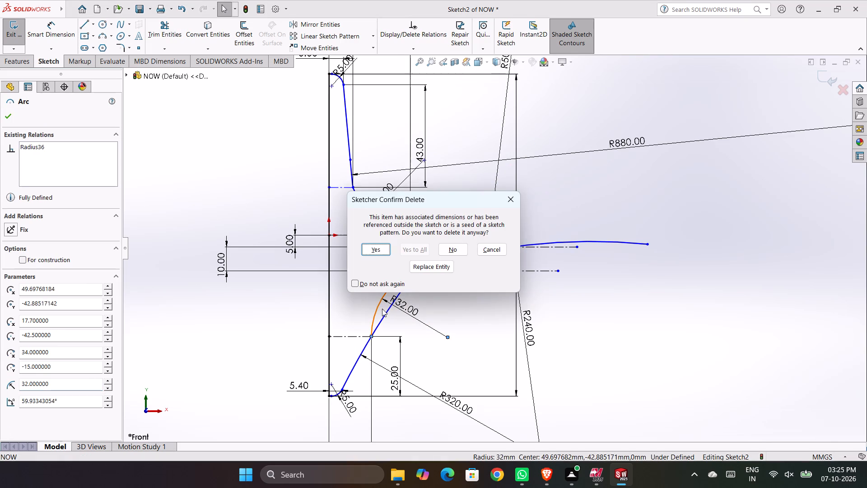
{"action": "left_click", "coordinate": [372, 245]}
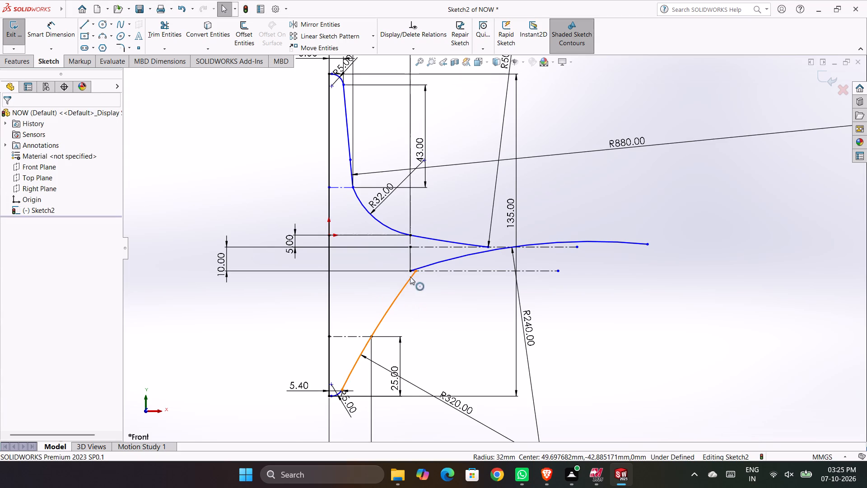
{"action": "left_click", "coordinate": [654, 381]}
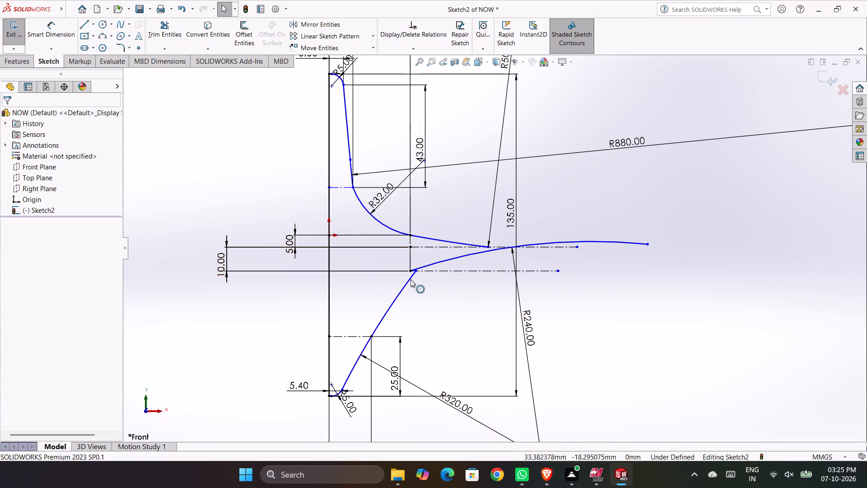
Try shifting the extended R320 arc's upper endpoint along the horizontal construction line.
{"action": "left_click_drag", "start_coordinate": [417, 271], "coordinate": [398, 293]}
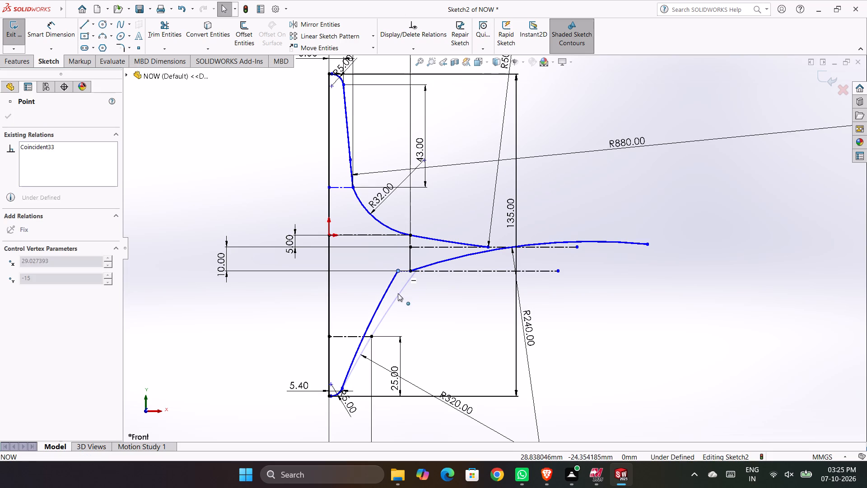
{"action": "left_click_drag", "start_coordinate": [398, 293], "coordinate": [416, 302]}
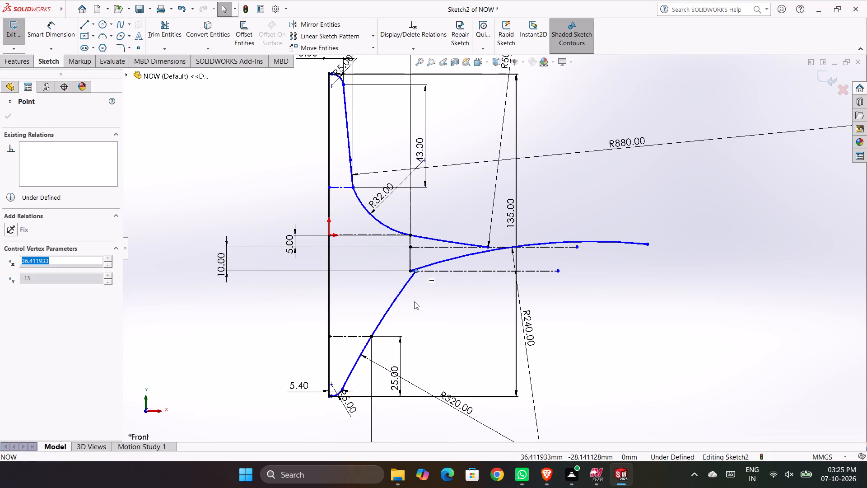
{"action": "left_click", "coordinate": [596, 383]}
Make the R320 arc coincident with the outer endpoint of the horizontal construction line 25 mm above the profile's bottom.
{"action": "scroll", "coordinate": [345, 376], "scroll_direction": "down", "scroll_amount": 5}
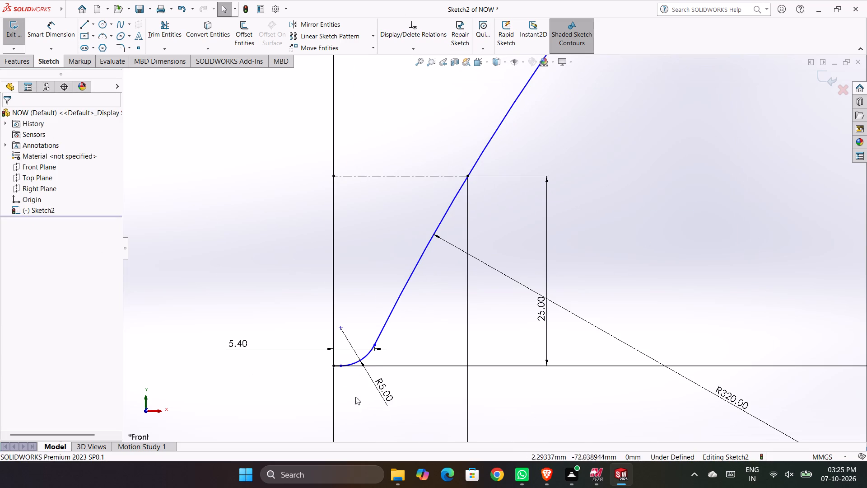
{"action": "scroll", "coordinate": [393, 321], "scroll_direction": "up", "scroll_amount": 1}
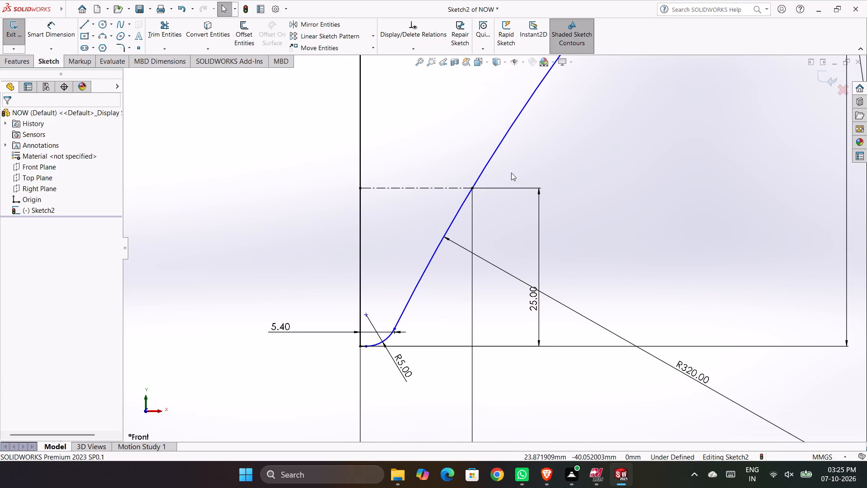
{"action": "right_click_drag", "start_coordinate": [511, 173], "coordinate": [464, 176]}
{"action": "left_click", "coordinate": [475, 183]}
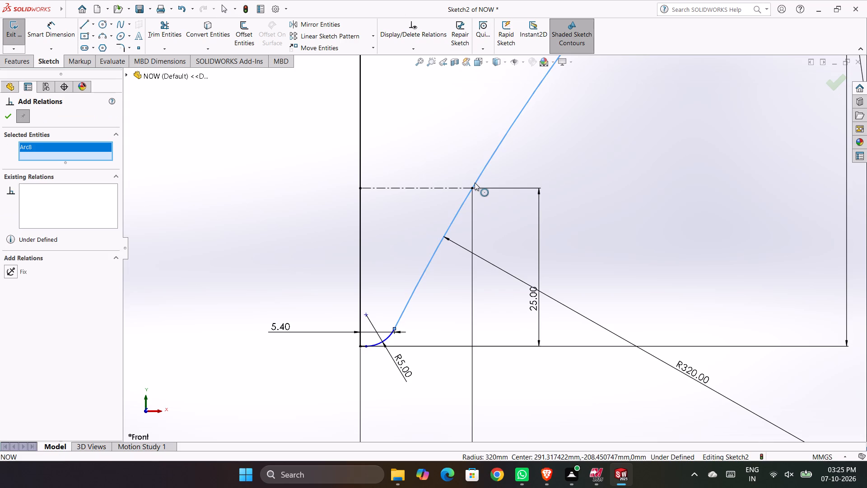
{"action": "left_click", "coordinate": [473, 186]}
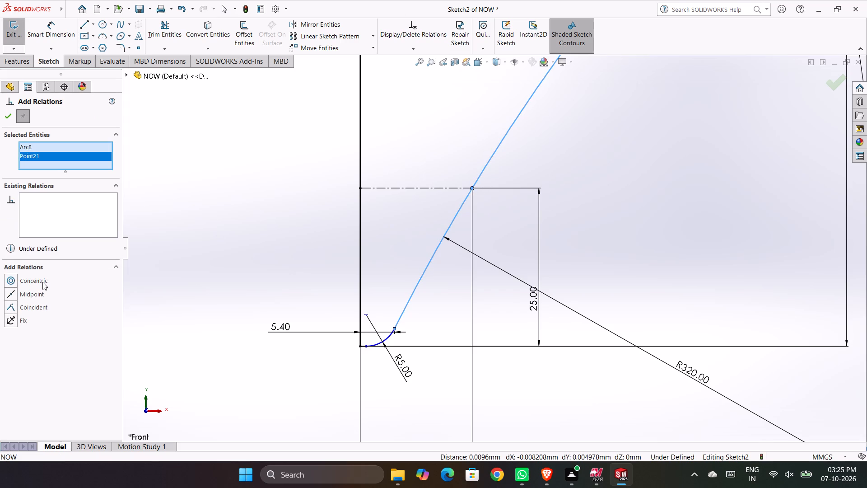
{"action": "left_click", "coordinate": [41, 308]}
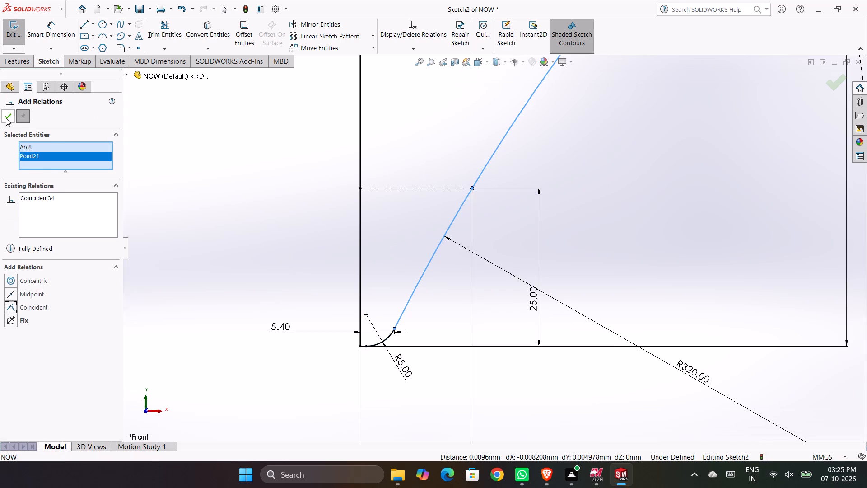
{"action": "left_click", "coordinate": [6, 118]}
{"action": "left_click", "coordinate": [209, 167]}
{"action": "scroll", "coordinate": [410, 233], "scroll_direction": "up", "scroll_amount": 4}
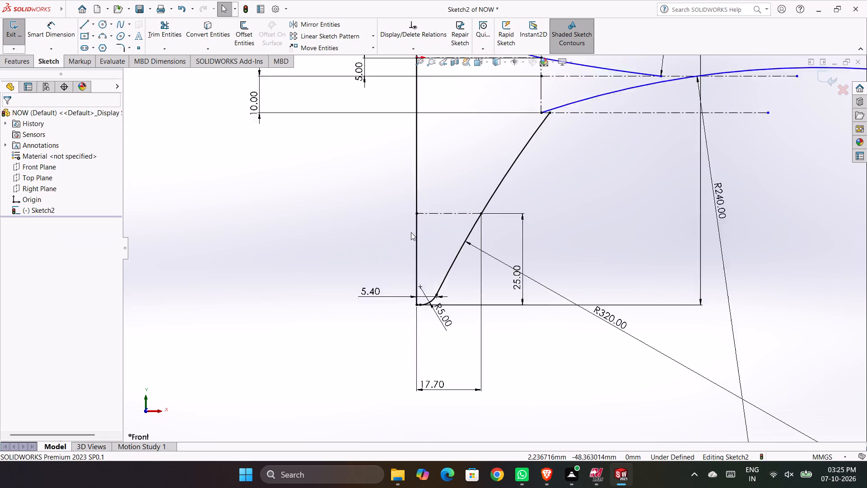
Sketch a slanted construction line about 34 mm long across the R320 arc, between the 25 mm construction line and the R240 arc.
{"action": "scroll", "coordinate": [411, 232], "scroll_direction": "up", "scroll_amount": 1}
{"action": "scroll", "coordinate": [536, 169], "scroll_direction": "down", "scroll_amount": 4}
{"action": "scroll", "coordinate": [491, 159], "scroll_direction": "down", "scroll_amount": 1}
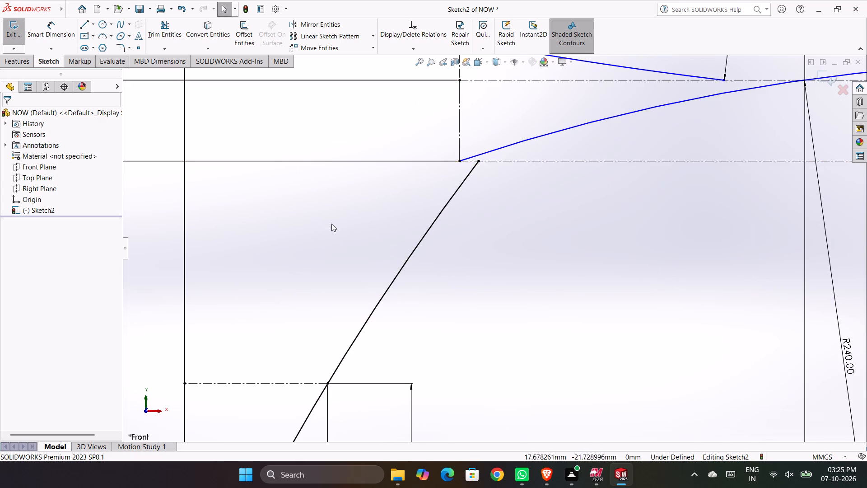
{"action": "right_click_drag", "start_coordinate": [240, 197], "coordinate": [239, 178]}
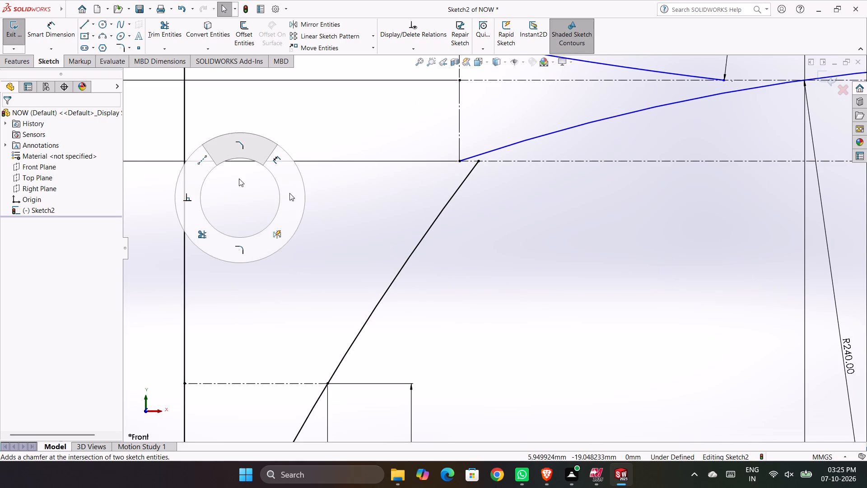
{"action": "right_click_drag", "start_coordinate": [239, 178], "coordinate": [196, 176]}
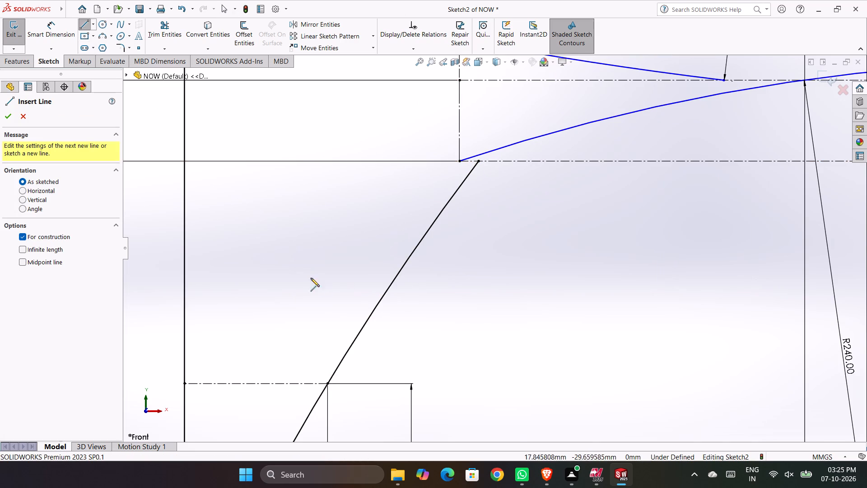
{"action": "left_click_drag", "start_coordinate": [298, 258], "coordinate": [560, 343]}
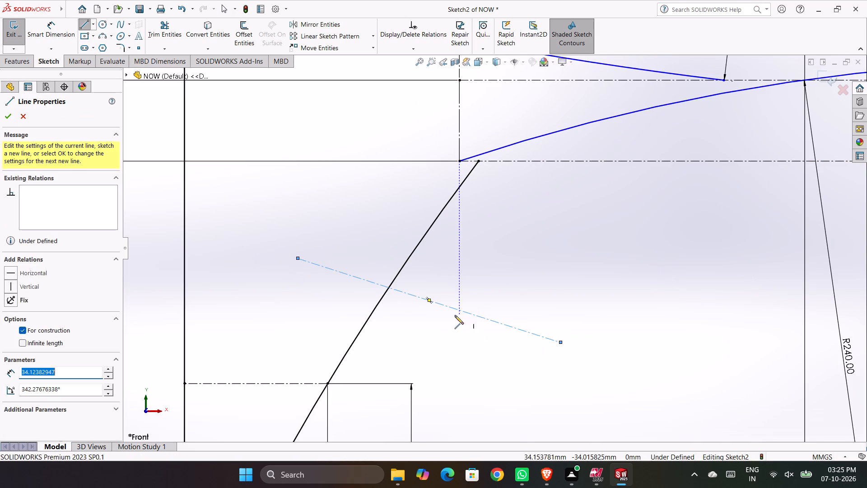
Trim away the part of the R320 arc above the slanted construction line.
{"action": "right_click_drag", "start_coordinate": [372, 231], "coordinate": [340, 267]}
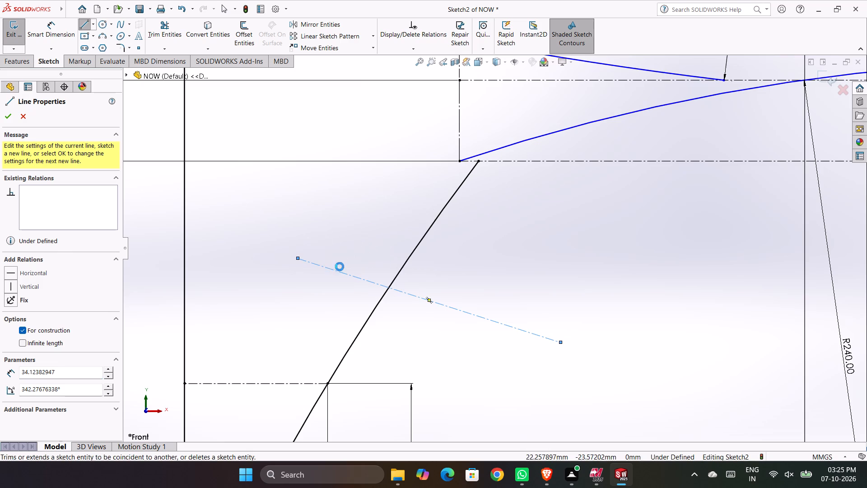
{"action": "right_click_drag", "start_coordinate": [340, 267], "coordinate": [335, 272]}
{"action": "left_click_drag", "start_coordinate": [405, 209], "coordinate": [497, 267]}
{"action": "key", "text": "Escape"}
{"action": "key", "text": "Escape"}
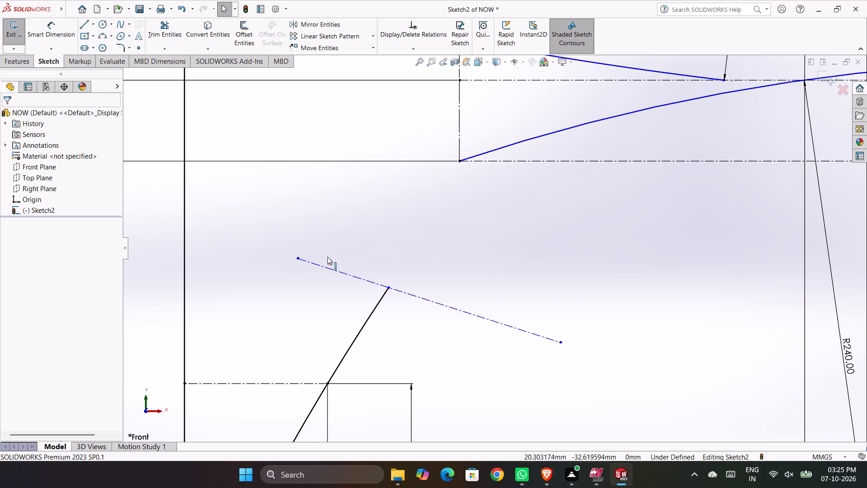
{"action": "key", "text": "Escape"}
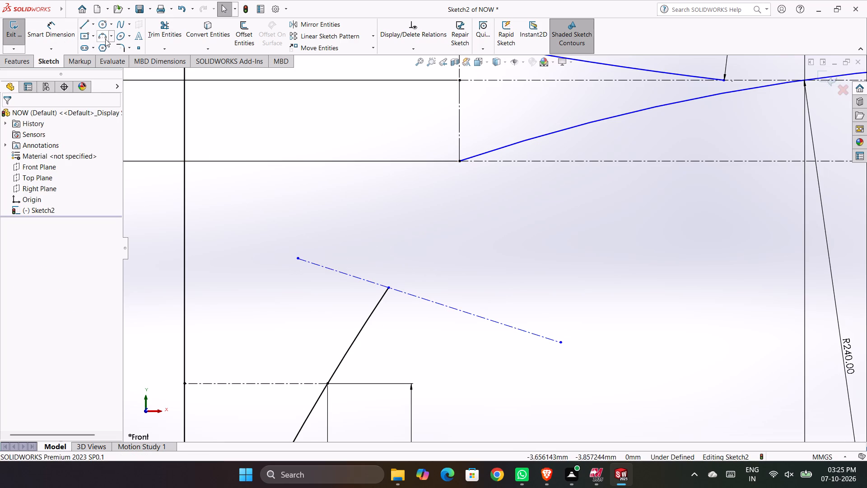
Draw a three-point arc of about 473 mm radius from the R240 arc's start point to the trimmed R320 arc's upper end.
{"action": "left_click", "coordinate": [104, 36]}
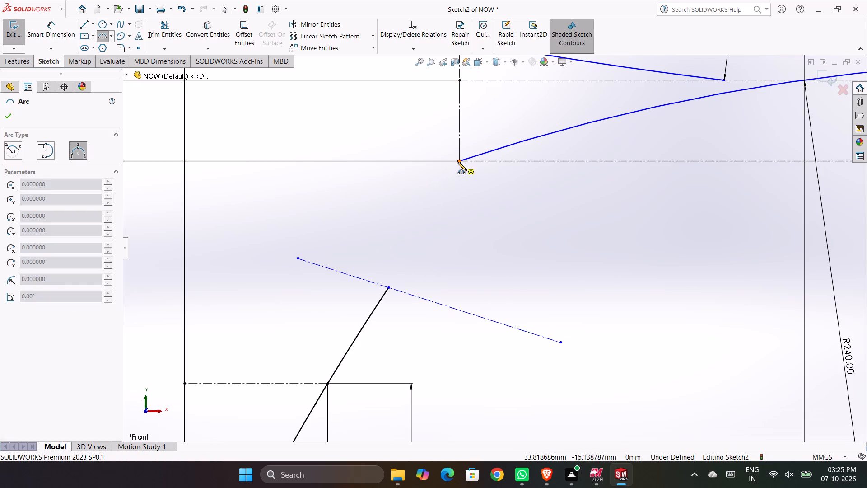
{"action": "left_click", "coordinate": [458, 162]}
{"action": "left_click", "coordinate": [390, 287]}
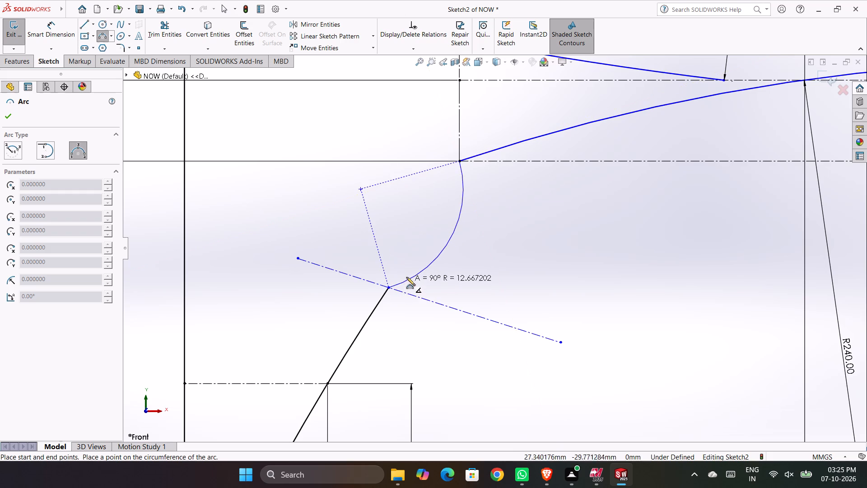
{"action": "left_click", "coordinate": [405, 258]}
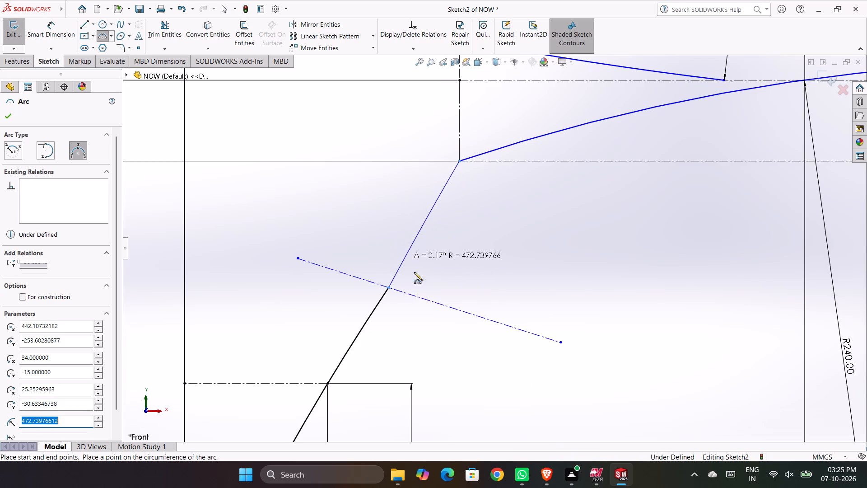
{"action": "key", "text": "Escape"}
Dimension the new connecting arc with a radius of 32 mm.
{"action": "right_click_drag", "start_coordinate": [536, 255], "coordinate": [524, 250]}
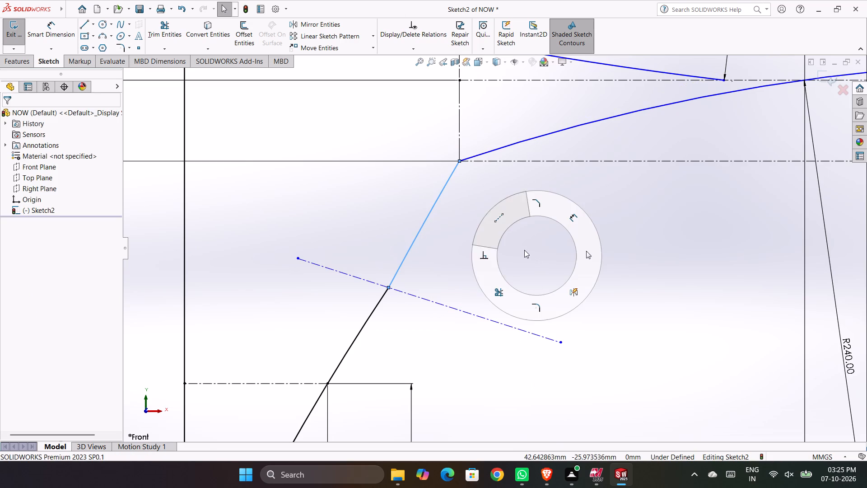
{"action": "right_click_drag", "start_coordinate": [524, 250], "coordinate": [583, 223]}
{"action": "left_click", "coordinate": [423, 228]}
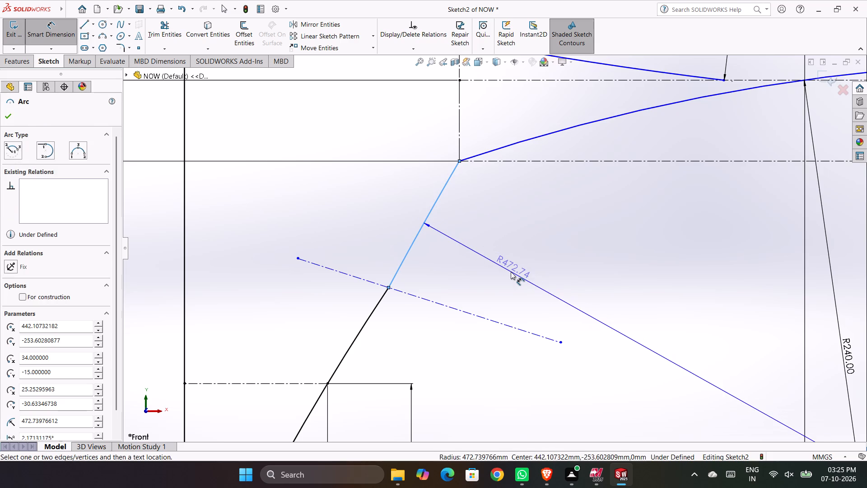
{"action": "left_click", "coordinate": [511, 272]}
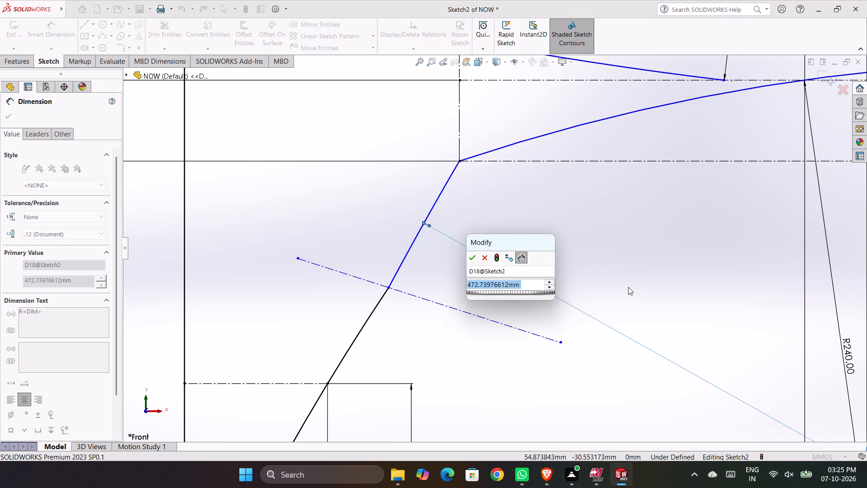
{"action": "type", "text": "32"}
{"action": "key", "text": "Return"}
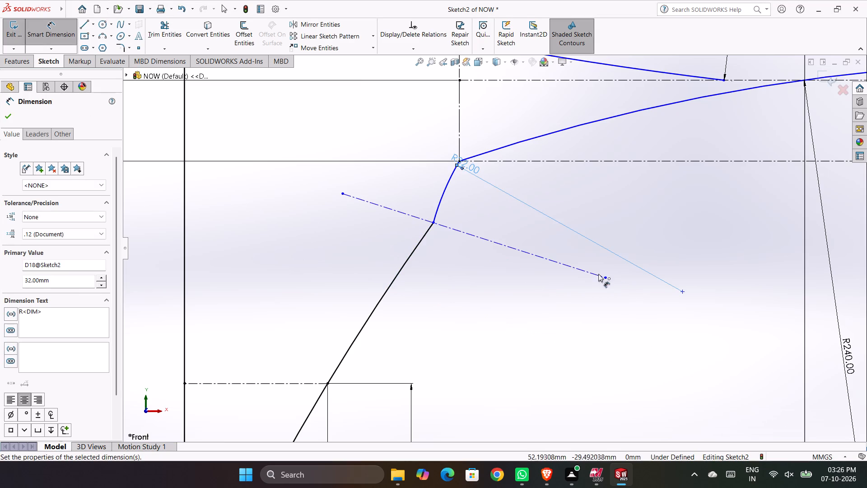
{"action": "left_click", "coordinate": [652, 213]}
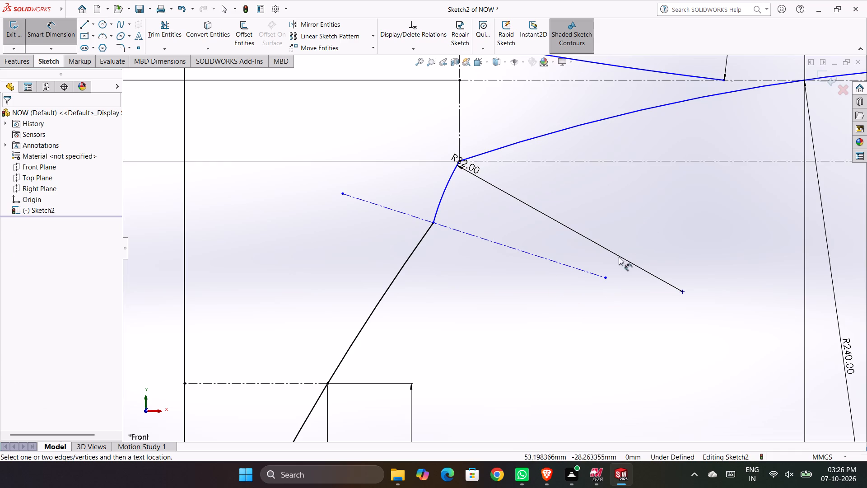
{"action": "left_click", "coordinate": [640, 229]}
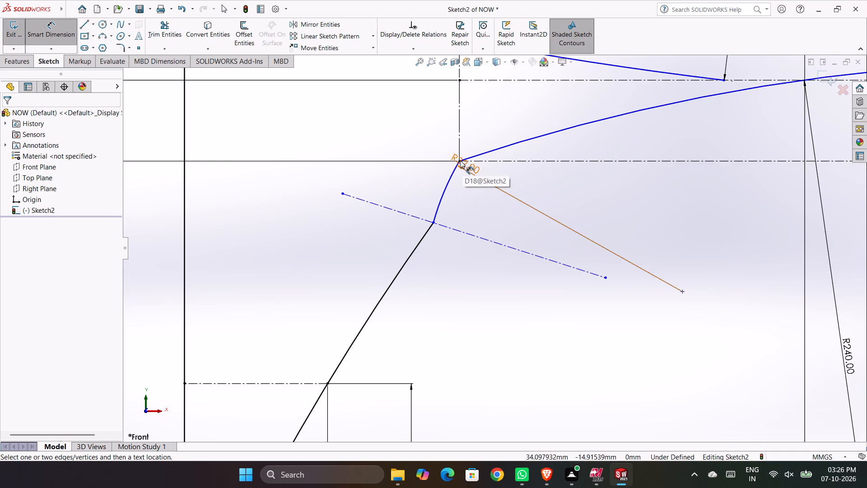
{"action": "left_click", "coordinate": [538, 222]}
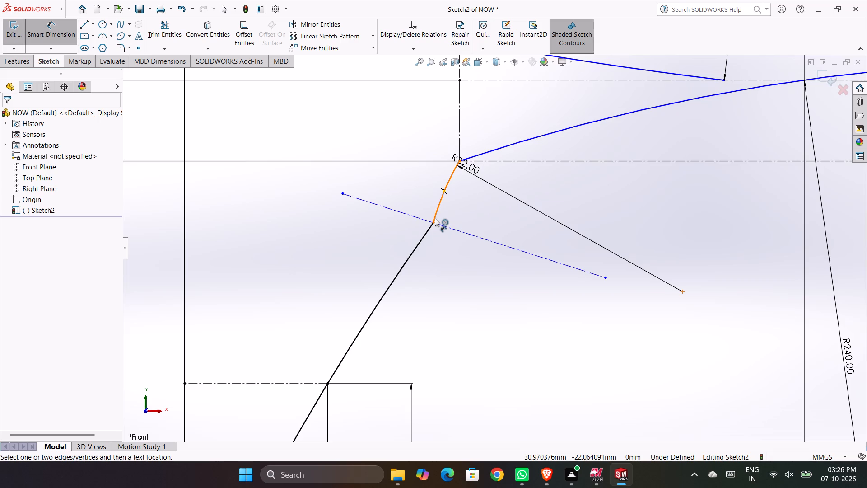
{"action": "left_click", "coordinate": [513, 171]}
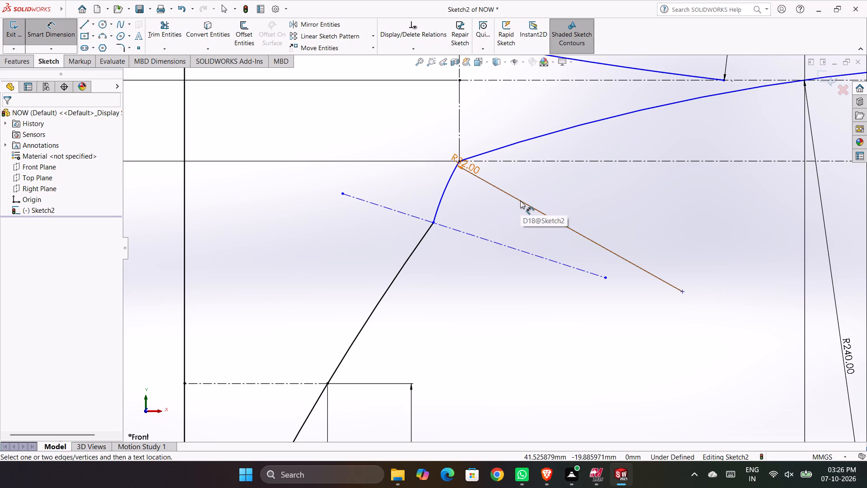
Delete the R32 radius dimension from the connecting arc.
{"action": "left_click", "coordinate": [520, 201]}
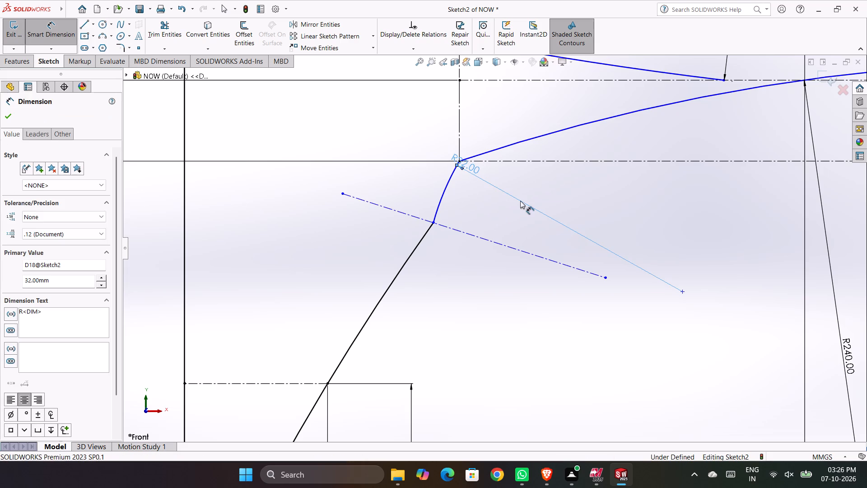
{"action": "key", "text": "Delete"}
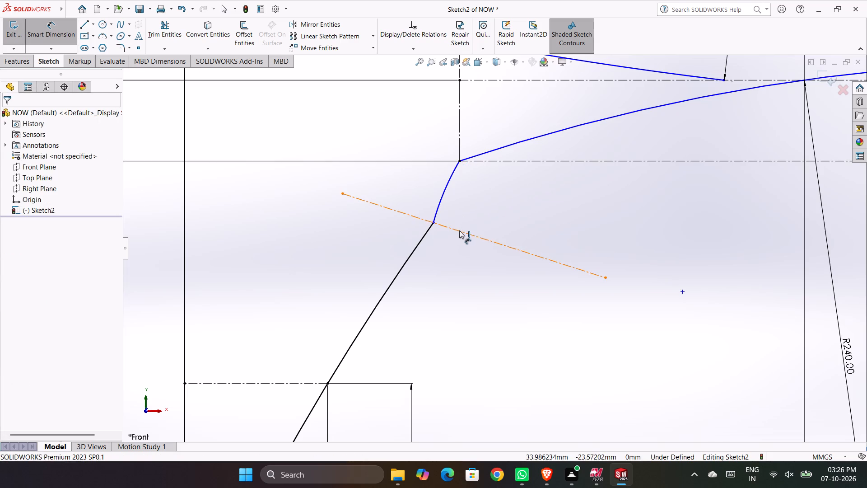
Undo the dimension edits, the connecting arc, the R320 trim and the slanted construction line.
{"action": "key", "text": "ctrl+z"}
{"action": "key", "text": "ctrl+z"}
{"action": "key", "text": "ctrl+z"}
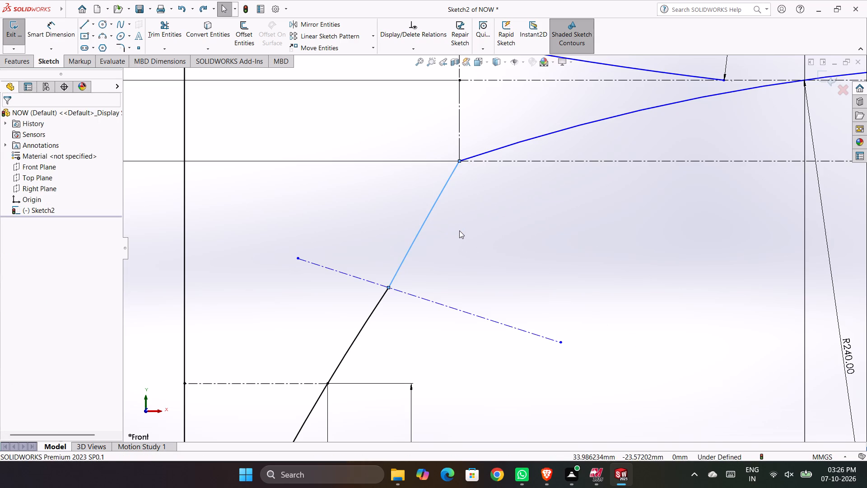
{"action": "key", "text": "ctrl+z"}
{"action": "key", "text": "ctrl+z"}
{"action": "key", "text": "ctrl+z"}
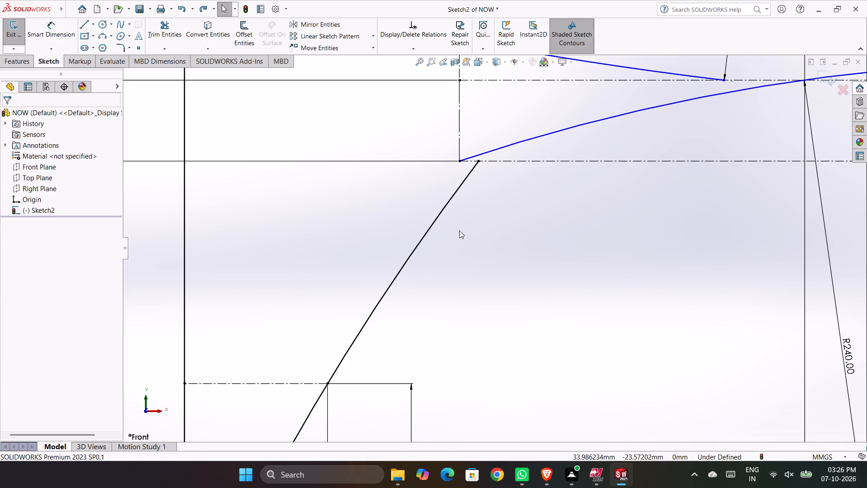
Extend the upper end of the R320 arc until it meets the R240 arc.
{"action": "scroll", "coordinate": [463, 202], "scroll_direction": "up", "scroll_amount": 5}
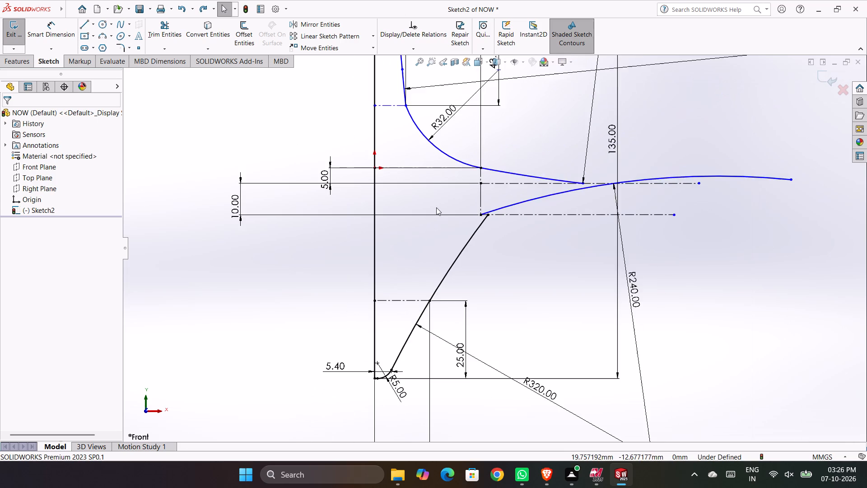
{"action": "scroll", "coordinate": [436, 207], "scroll_direction": "up", "scroll_amount": 1}
{"action": "scroll", "coordinate": [783, 191], "scroll_direction": "down", "scroll_amount": 2}
{"action": "scroll", "coordinate": [662, 202], "scroll_direction": "down", "scroll_amount": 1}
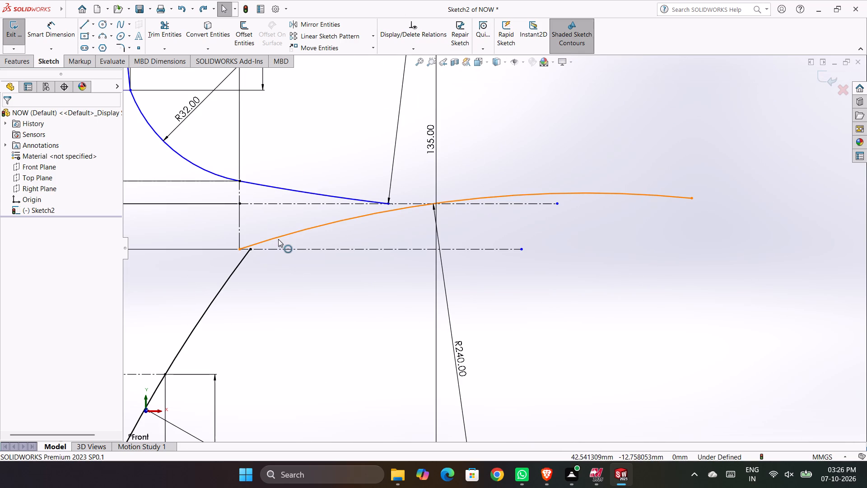
{"action": "left_click", "coordinate": [278, 239]}
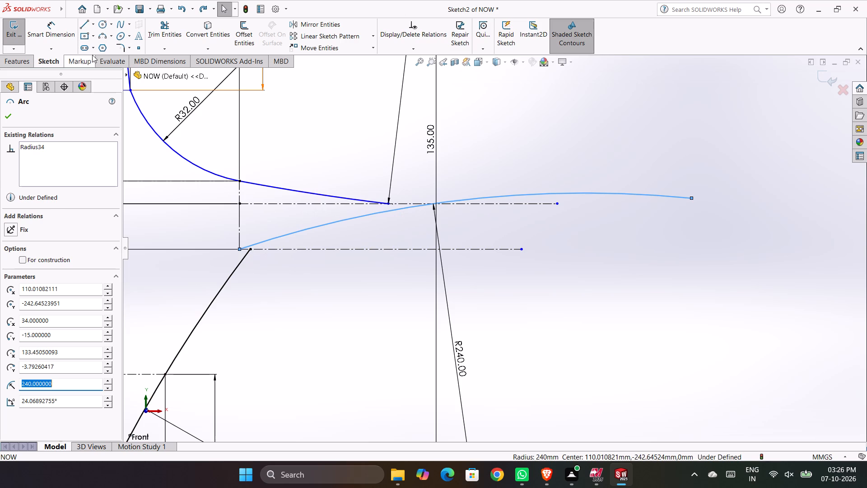
{"action": "left_click", "coordinate": [161, 50]}
{"action": "left_click", "coordinate": [162, 68]}
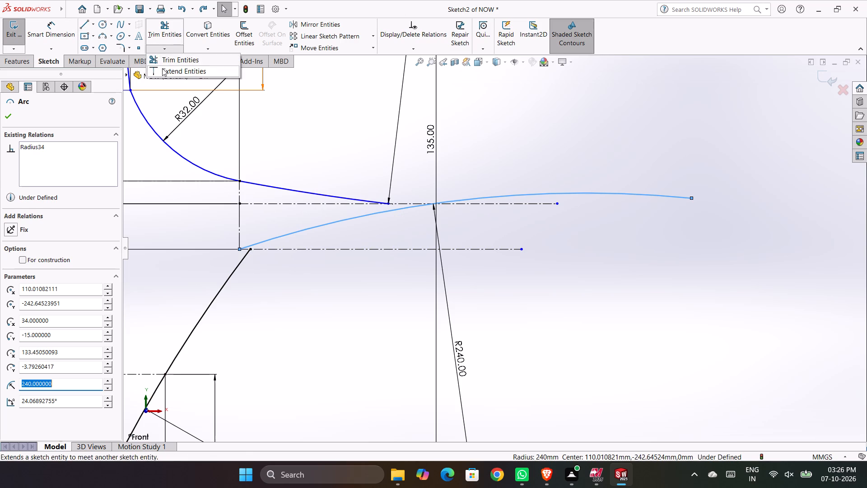
{"action": "scroll", "coordinate": [255, 220], "scroll_direction": "down", "scroll_amount": 3}
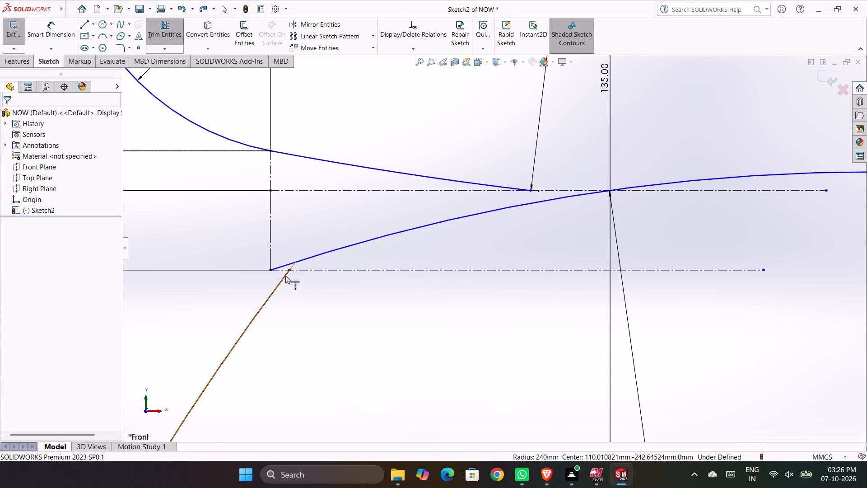
{"action": "left_click", "coordinate": [285, 276]}
{"action": "key", "text": "Escape"}
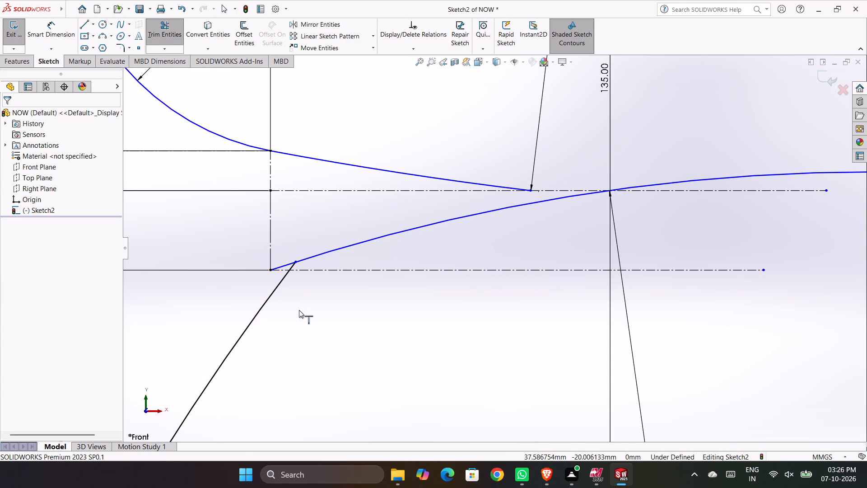
{"action": "key", "text": "Escape"}
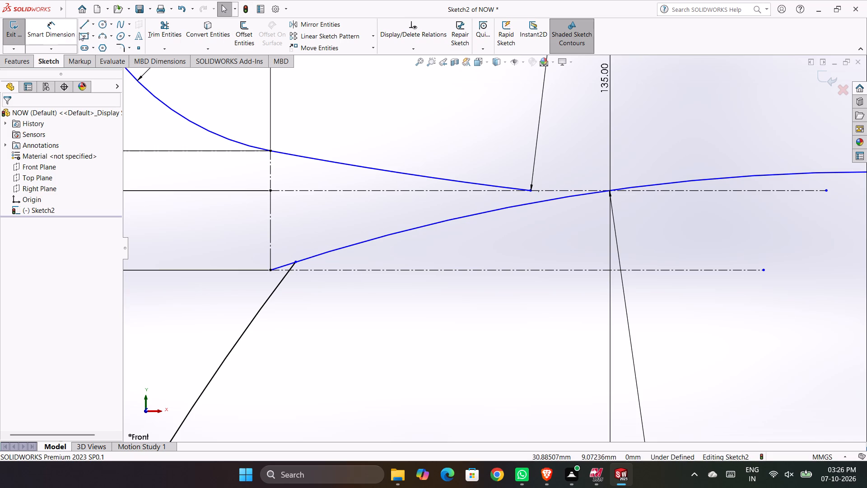
Fillet the corner between the R240 arc and the R320 arc with a radius of 32 mm.
{"action": "left_click", "coordinate": [334, 361]}
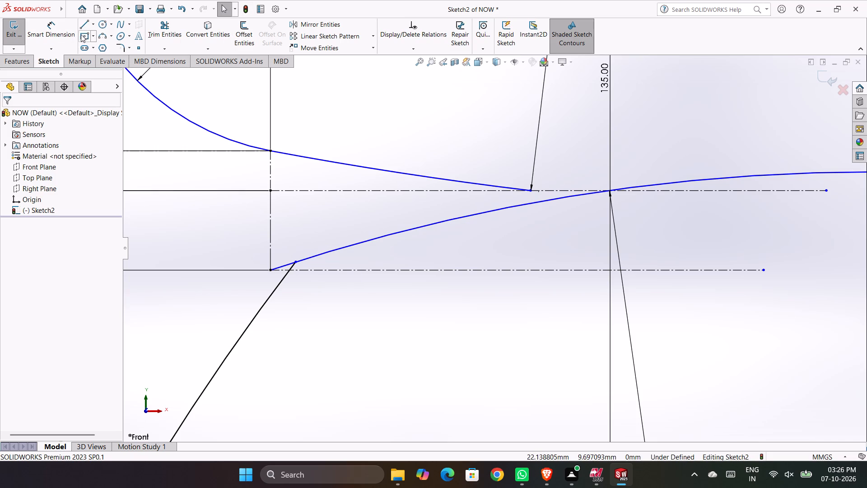
{"action": "left_click", "coordinate": [122, 52]}
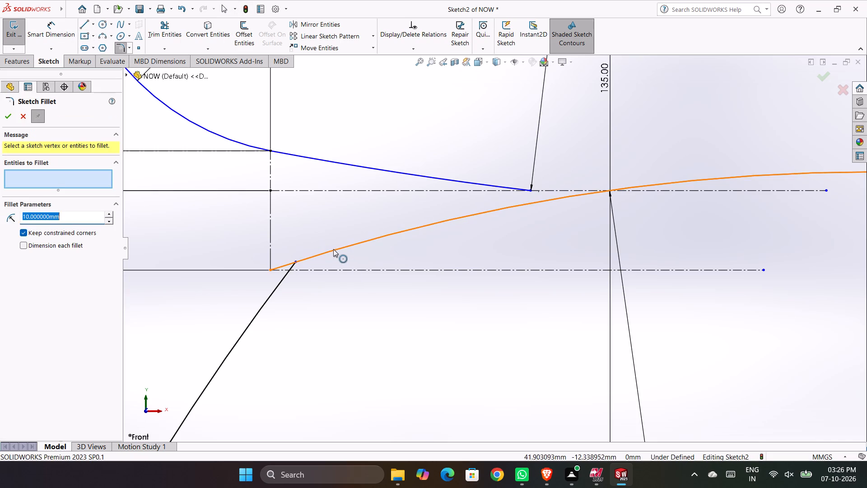
{"action": "left_click", "coordinate": [333, 249]}
{"action": "left_click", "coordinate": [276, 287]}
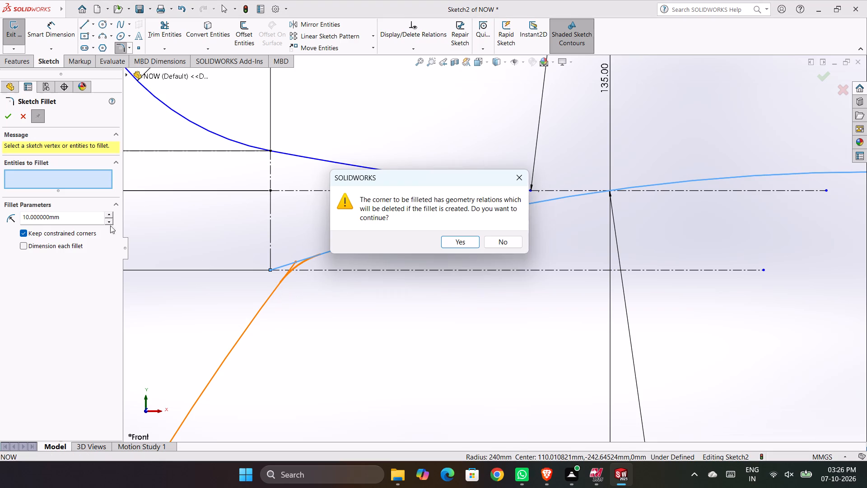
{"action": "left_click", "coordinate": [455, 238]}
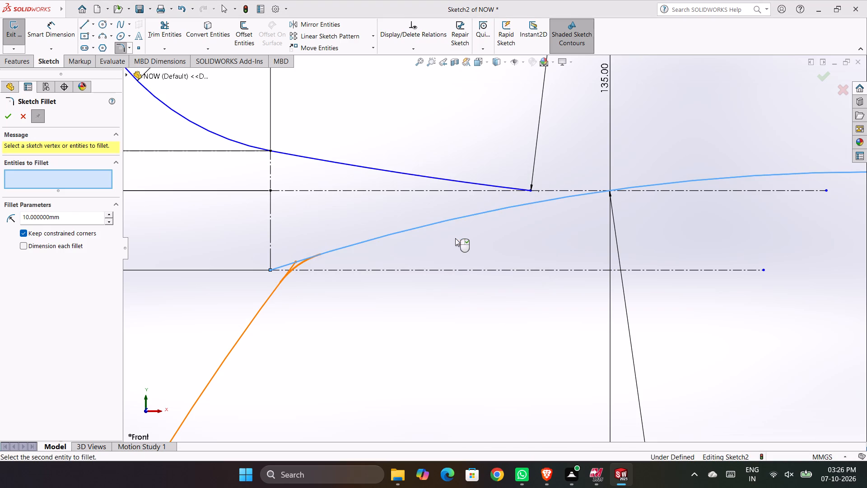
{"action": "left_click_drag", "start_coordinate": [77, 217], "coordinate": [0, 219]}
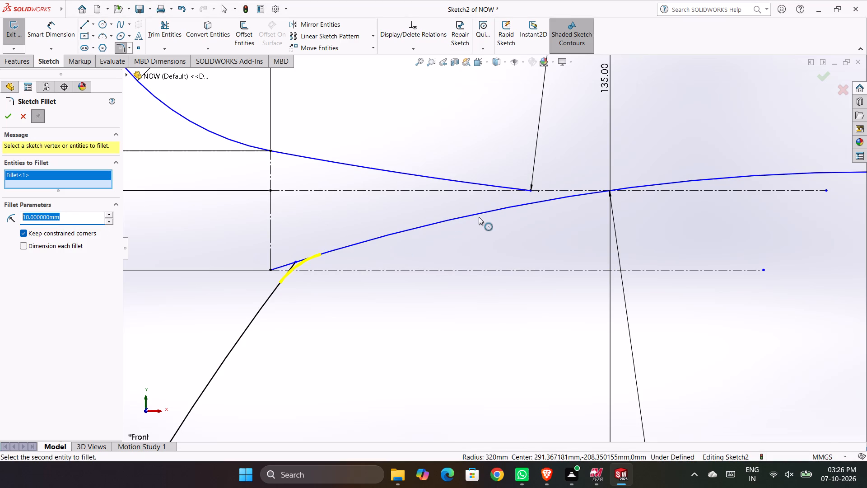
{"action": "type", "text": "32"}
{"action": "key", "text": "Return"}
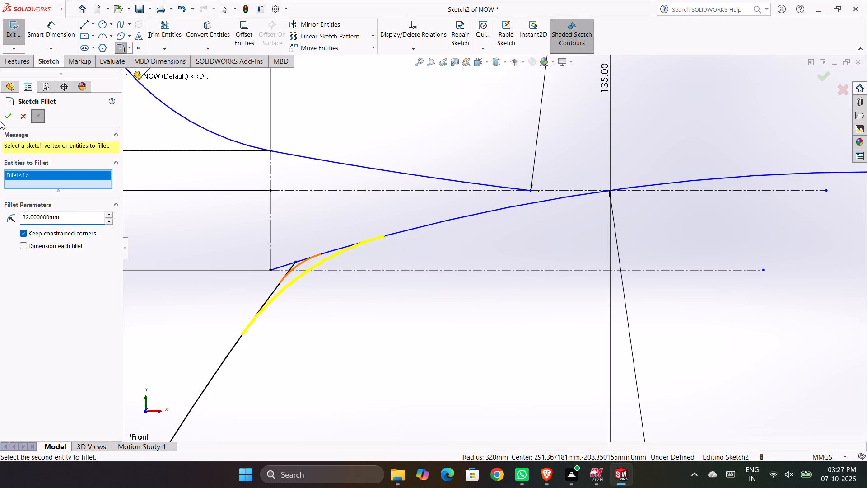
{"action": "left_click", "coordinate": [6, 114]}
{"action": "left_click", "coordinate": [393, 312]}
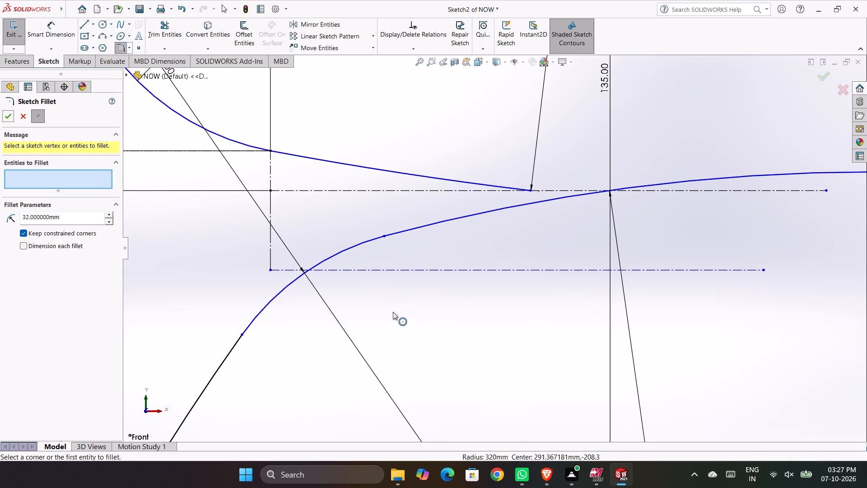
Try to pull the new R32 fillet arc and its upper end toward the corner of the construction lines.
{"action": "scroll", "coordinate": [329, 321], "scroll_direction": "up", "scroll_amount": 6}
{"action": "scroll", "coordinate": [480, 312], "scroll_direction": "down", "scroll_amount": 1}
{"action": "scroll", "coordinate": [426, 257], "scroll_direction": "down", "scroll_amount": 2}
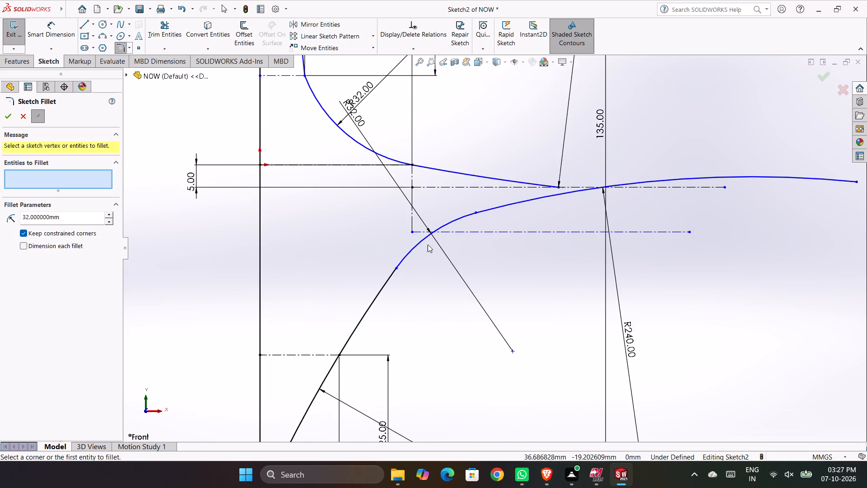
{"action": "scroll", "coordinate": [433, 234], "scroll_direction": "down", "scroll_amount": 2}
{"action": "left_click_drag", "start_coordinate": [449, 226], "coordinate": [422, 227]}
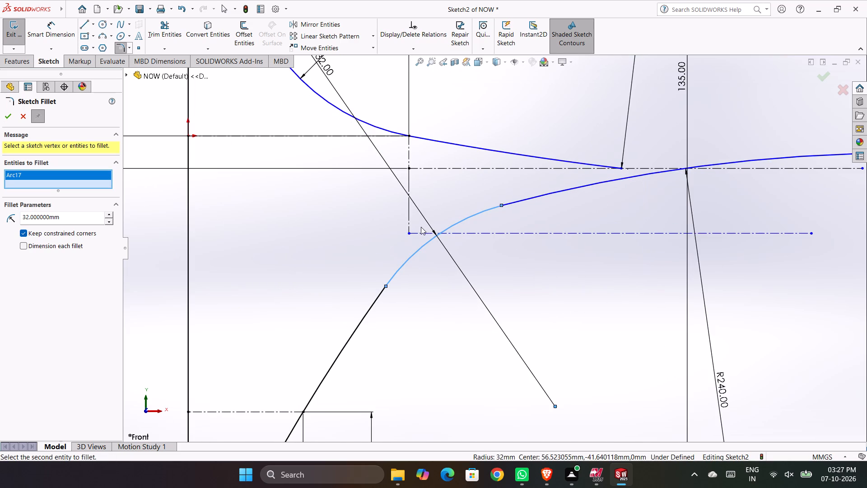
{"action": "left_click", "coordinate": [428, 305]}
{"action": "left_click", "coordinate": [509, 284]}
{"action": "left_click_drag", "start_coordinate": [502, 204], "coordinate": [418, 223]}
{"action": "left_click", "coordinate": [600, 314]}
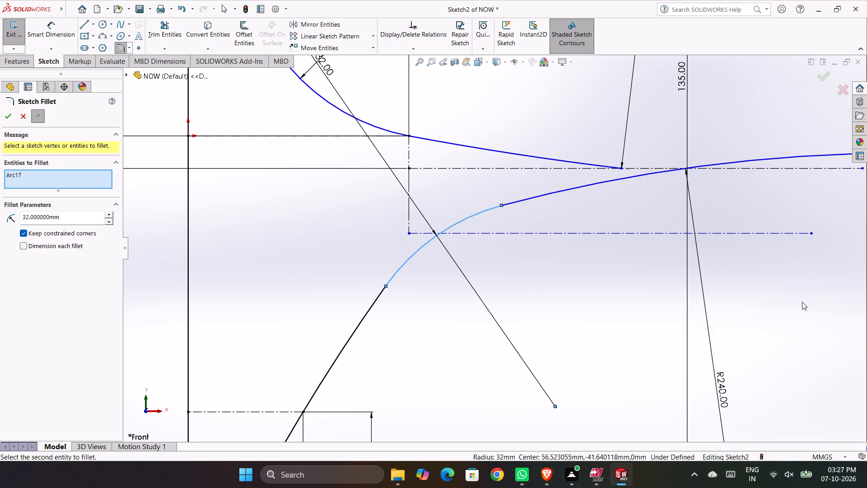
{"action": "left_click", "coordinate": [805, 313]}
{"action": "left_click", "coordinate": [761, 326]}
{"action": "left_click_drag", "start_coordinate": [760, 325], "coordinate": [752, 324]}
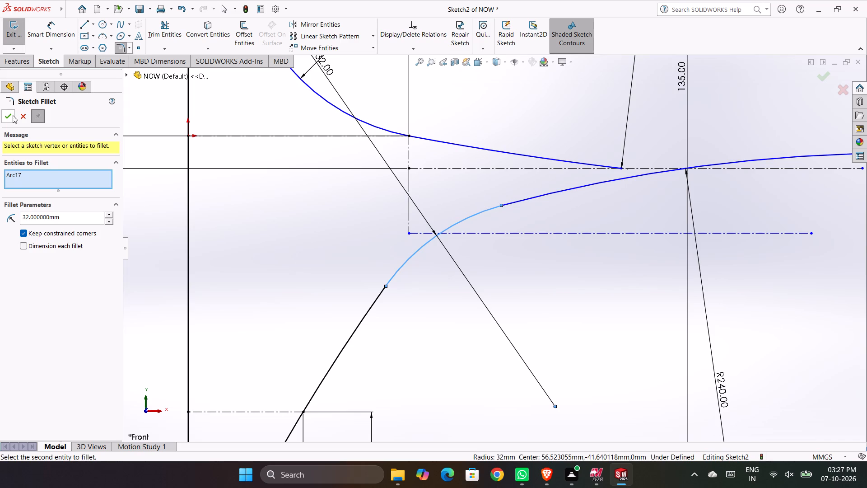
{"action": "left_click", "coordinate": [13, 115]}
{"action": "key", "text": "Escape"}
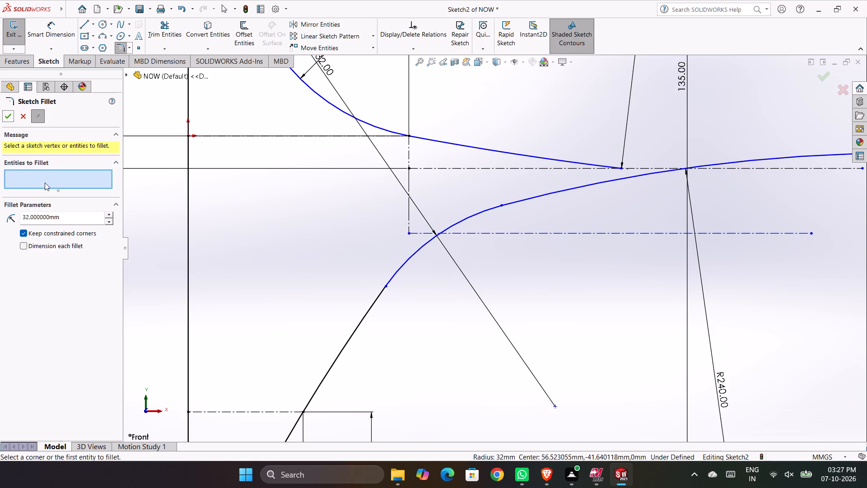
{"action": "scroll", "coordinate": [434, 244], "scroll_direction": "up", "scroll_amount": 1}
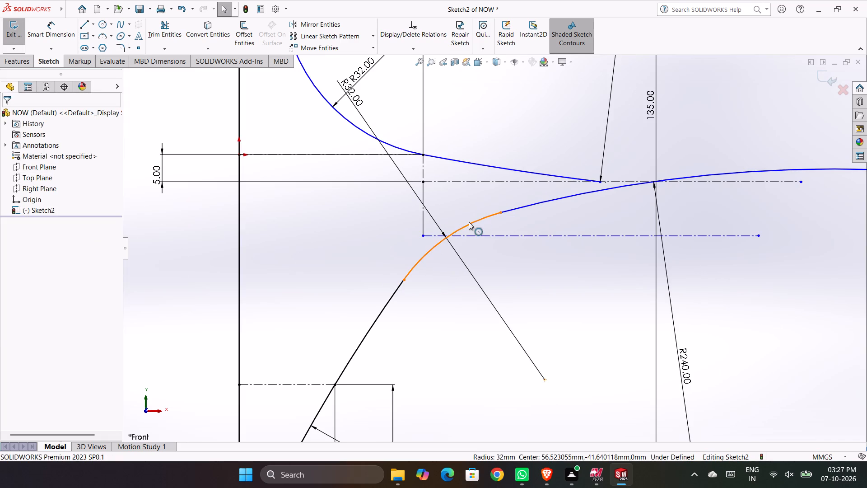
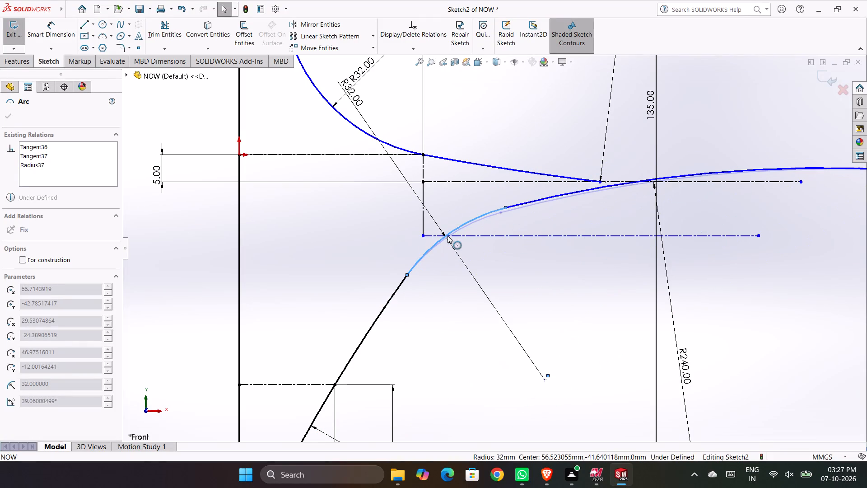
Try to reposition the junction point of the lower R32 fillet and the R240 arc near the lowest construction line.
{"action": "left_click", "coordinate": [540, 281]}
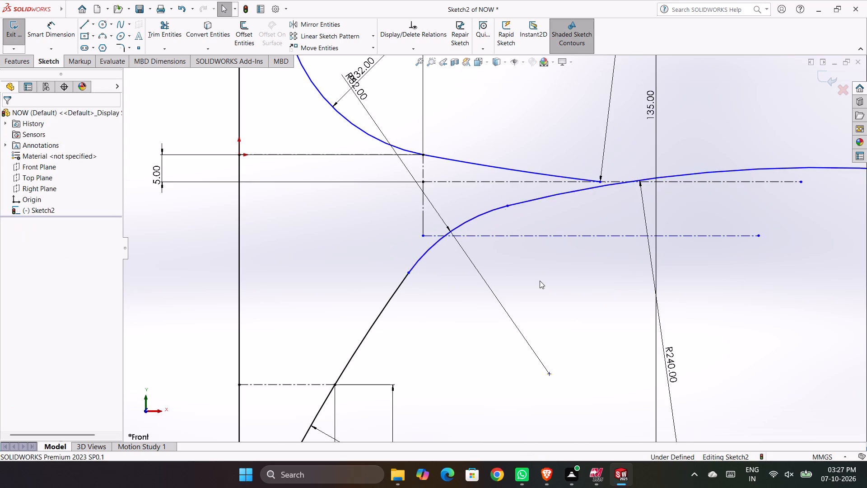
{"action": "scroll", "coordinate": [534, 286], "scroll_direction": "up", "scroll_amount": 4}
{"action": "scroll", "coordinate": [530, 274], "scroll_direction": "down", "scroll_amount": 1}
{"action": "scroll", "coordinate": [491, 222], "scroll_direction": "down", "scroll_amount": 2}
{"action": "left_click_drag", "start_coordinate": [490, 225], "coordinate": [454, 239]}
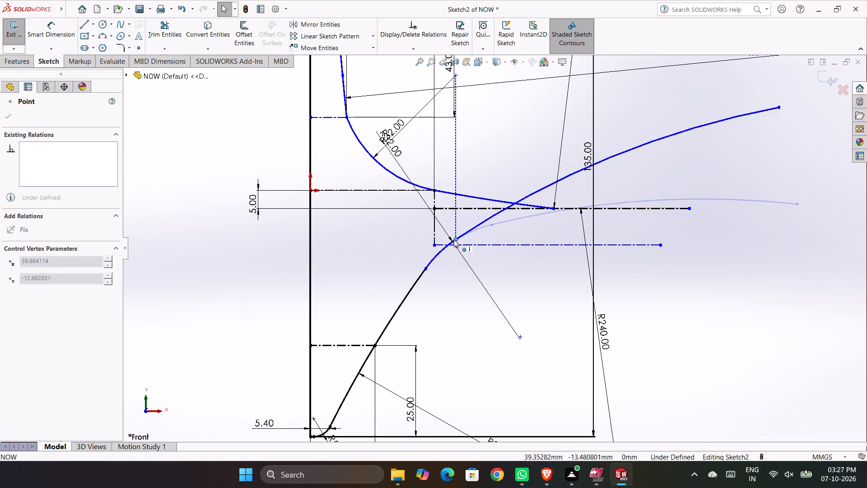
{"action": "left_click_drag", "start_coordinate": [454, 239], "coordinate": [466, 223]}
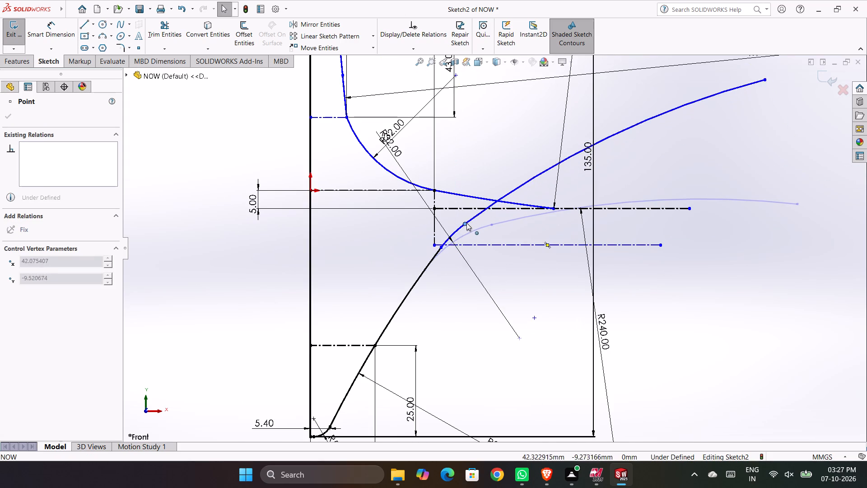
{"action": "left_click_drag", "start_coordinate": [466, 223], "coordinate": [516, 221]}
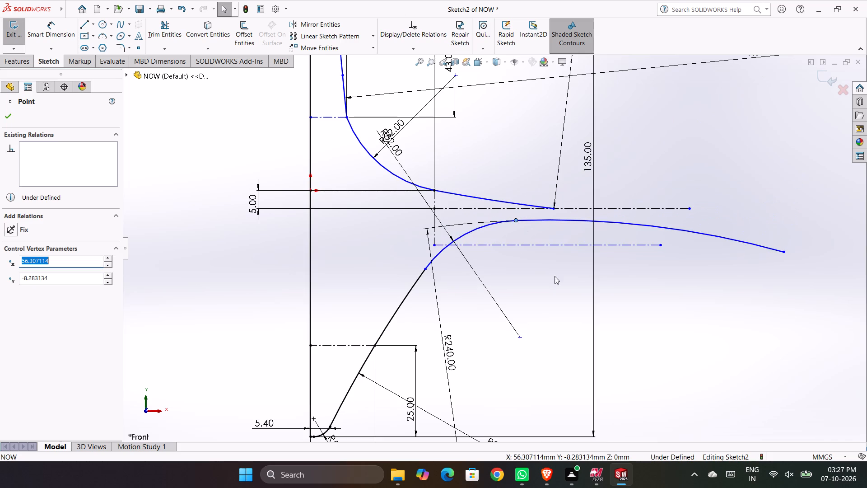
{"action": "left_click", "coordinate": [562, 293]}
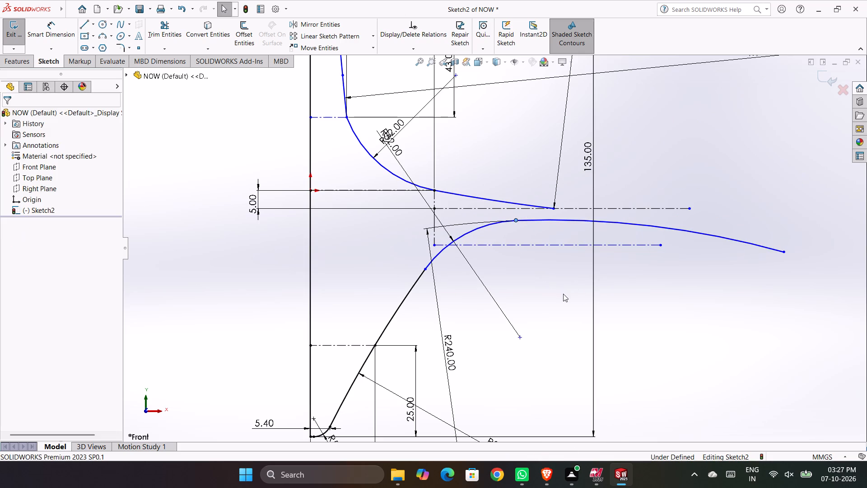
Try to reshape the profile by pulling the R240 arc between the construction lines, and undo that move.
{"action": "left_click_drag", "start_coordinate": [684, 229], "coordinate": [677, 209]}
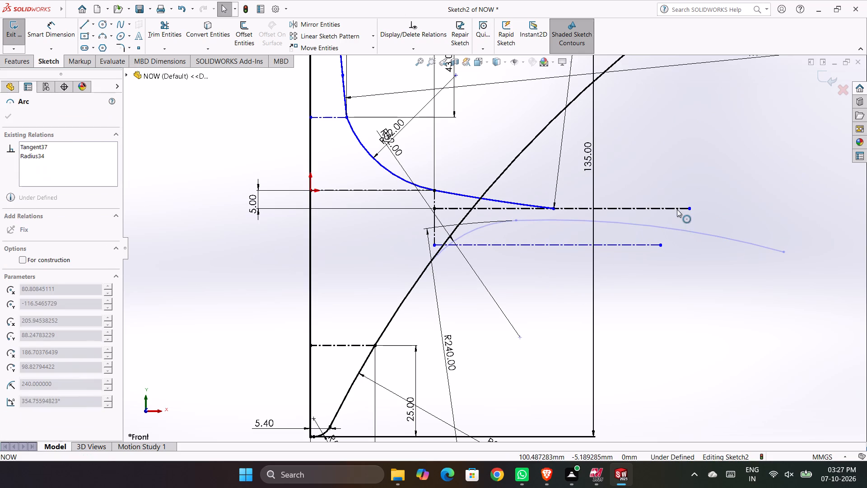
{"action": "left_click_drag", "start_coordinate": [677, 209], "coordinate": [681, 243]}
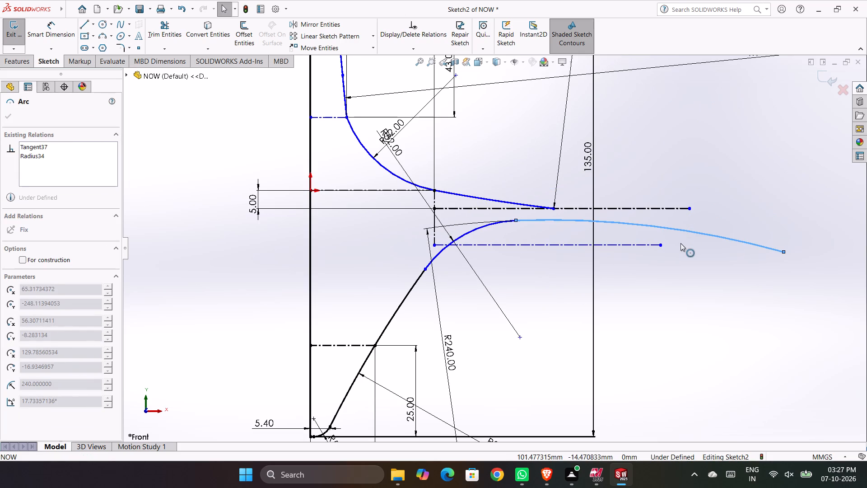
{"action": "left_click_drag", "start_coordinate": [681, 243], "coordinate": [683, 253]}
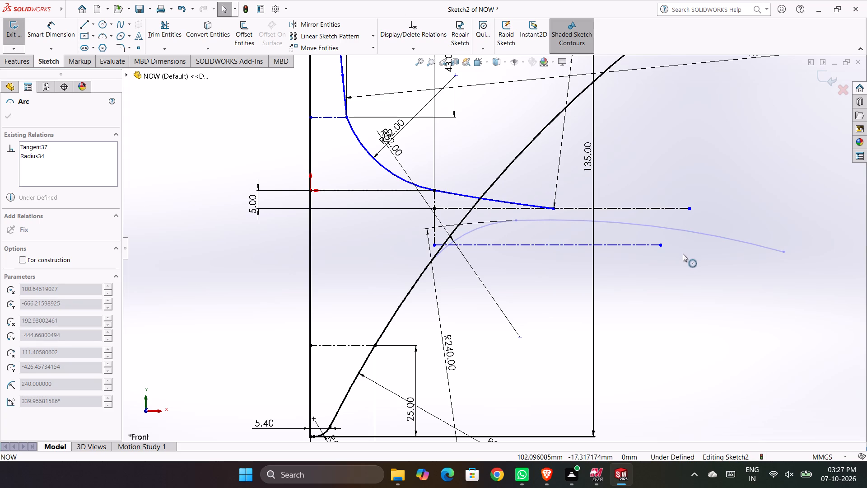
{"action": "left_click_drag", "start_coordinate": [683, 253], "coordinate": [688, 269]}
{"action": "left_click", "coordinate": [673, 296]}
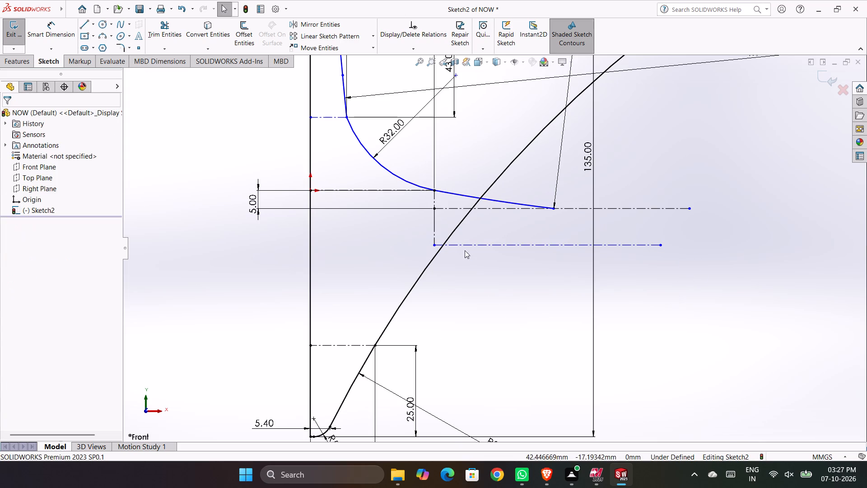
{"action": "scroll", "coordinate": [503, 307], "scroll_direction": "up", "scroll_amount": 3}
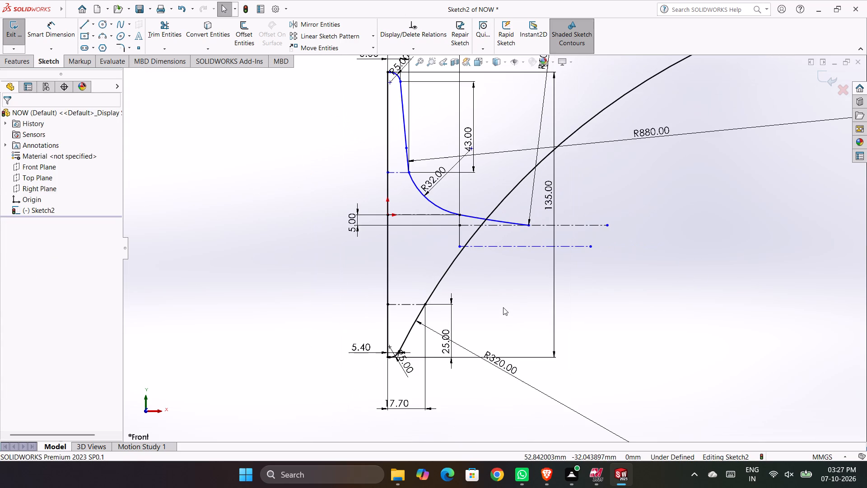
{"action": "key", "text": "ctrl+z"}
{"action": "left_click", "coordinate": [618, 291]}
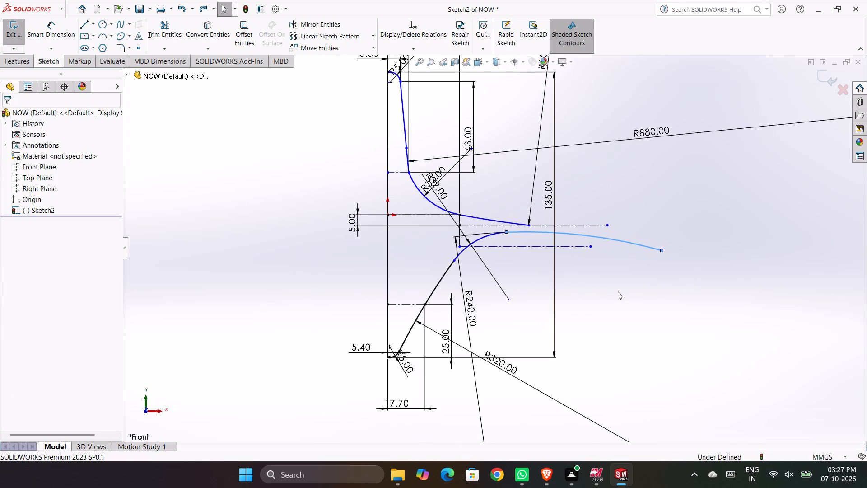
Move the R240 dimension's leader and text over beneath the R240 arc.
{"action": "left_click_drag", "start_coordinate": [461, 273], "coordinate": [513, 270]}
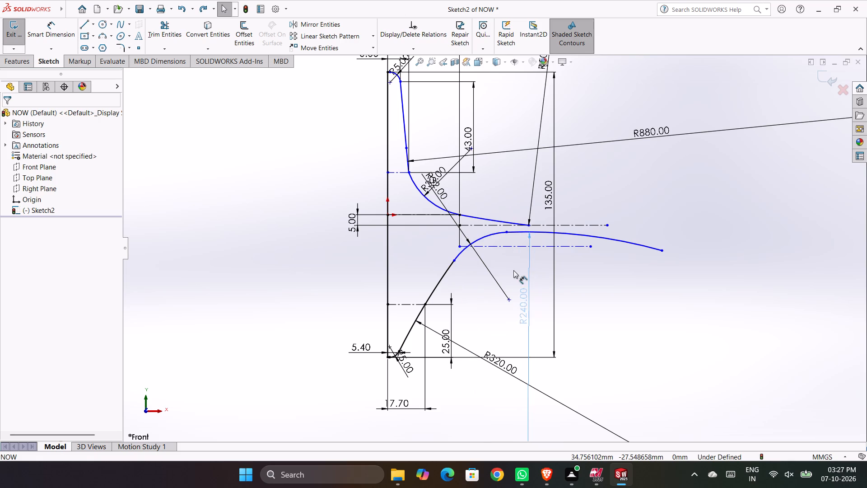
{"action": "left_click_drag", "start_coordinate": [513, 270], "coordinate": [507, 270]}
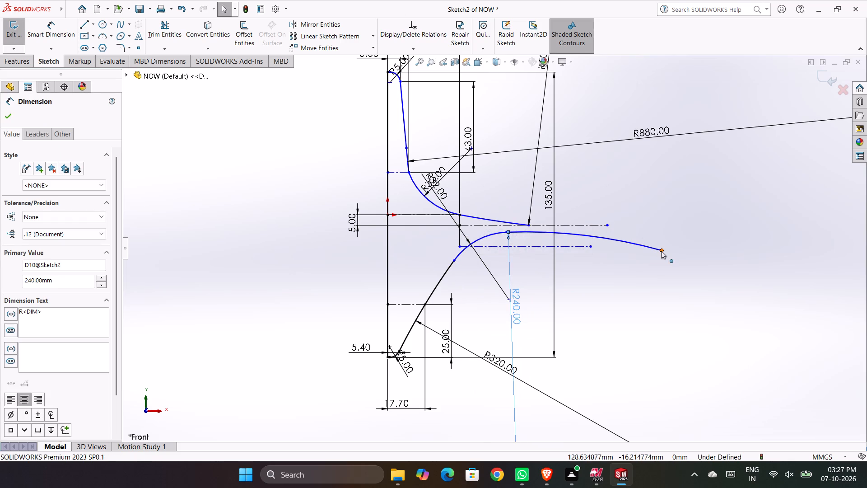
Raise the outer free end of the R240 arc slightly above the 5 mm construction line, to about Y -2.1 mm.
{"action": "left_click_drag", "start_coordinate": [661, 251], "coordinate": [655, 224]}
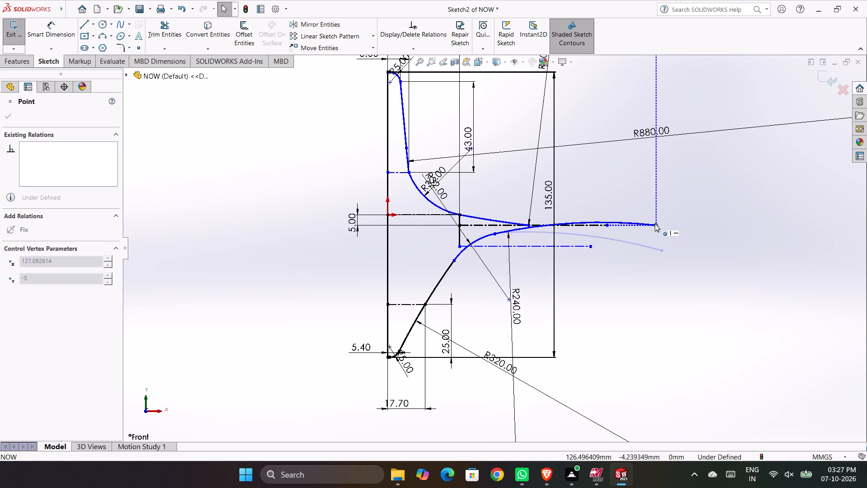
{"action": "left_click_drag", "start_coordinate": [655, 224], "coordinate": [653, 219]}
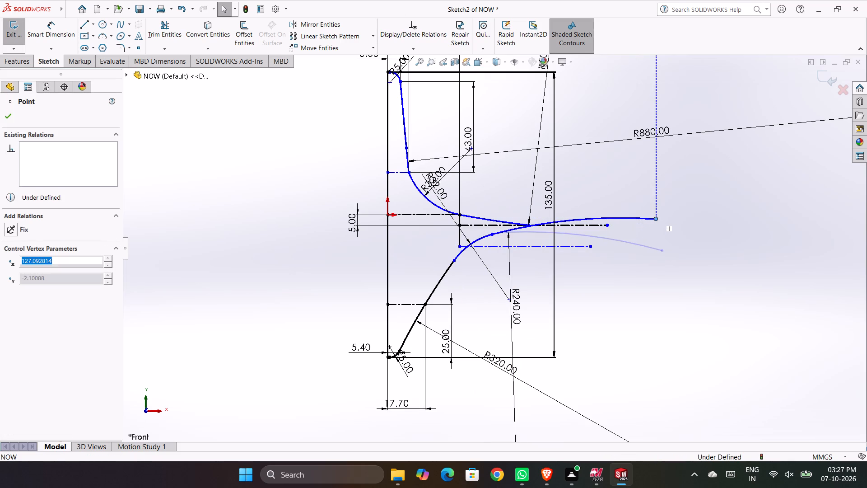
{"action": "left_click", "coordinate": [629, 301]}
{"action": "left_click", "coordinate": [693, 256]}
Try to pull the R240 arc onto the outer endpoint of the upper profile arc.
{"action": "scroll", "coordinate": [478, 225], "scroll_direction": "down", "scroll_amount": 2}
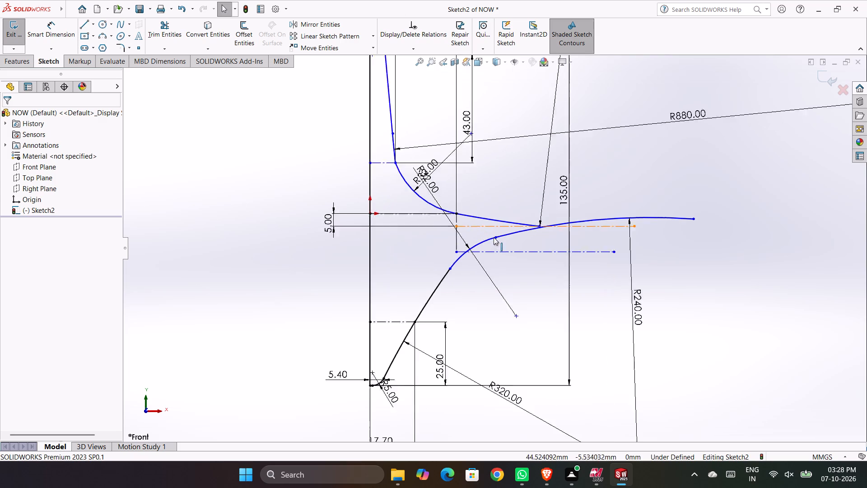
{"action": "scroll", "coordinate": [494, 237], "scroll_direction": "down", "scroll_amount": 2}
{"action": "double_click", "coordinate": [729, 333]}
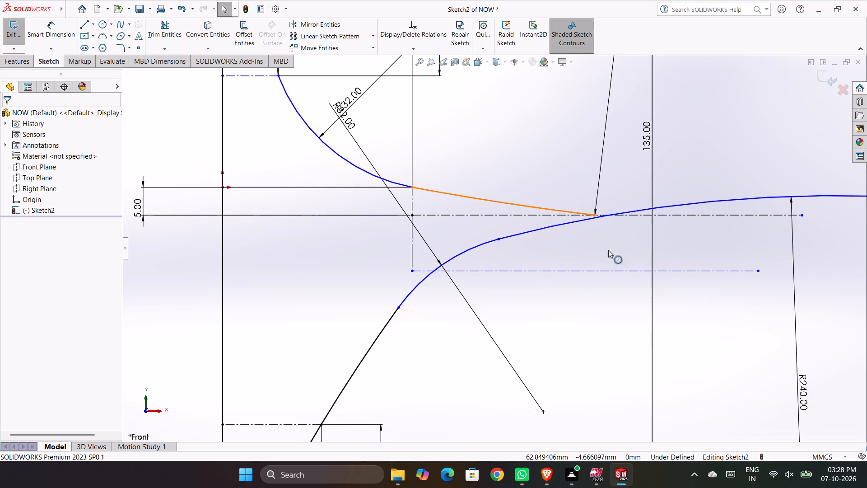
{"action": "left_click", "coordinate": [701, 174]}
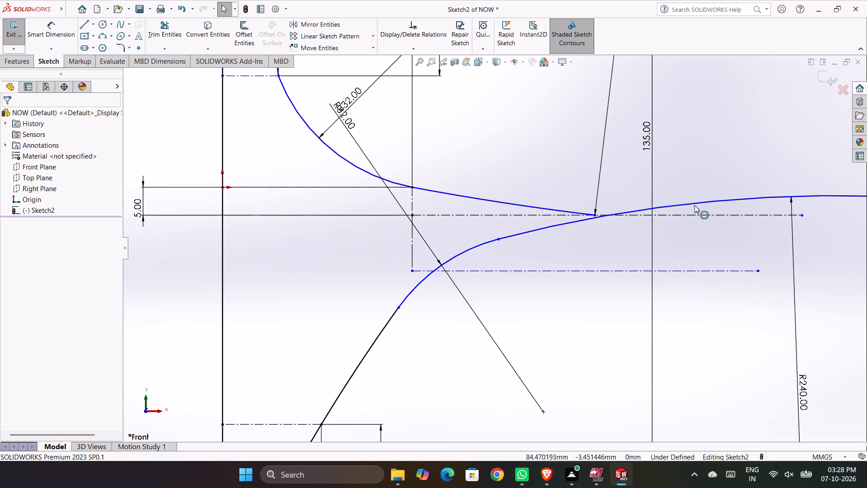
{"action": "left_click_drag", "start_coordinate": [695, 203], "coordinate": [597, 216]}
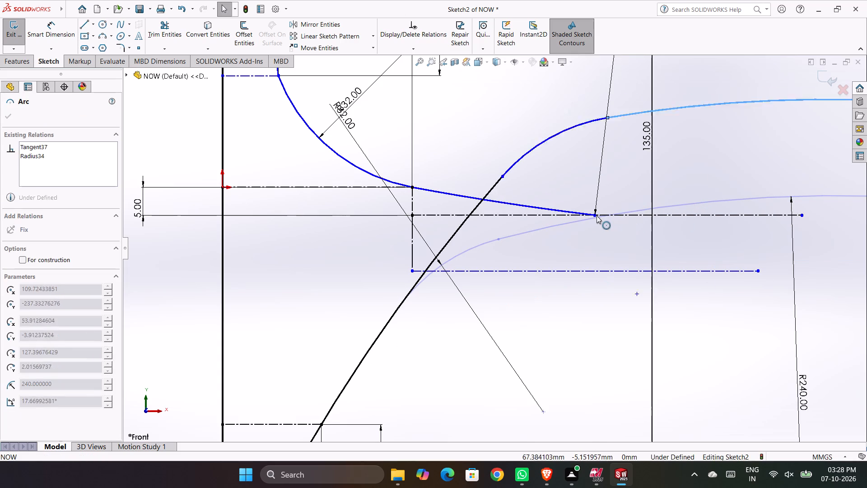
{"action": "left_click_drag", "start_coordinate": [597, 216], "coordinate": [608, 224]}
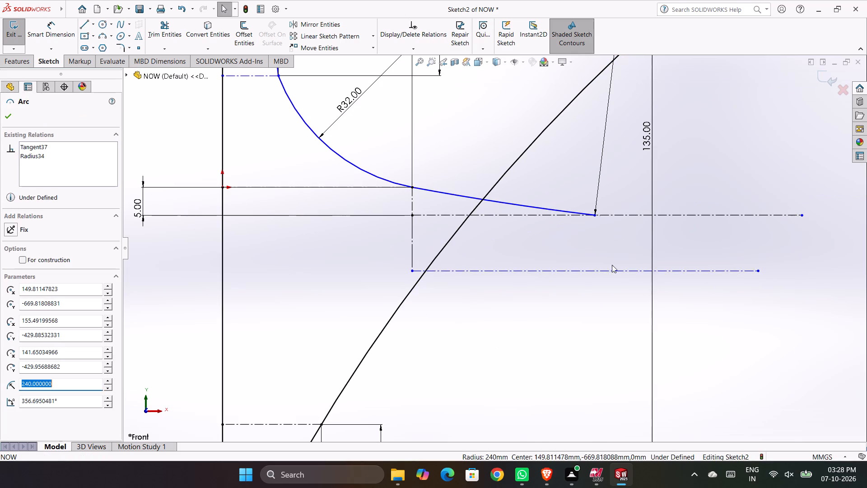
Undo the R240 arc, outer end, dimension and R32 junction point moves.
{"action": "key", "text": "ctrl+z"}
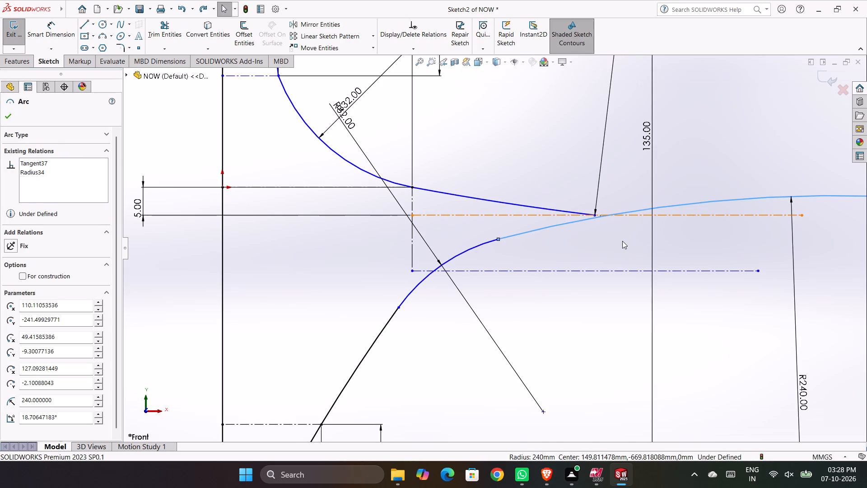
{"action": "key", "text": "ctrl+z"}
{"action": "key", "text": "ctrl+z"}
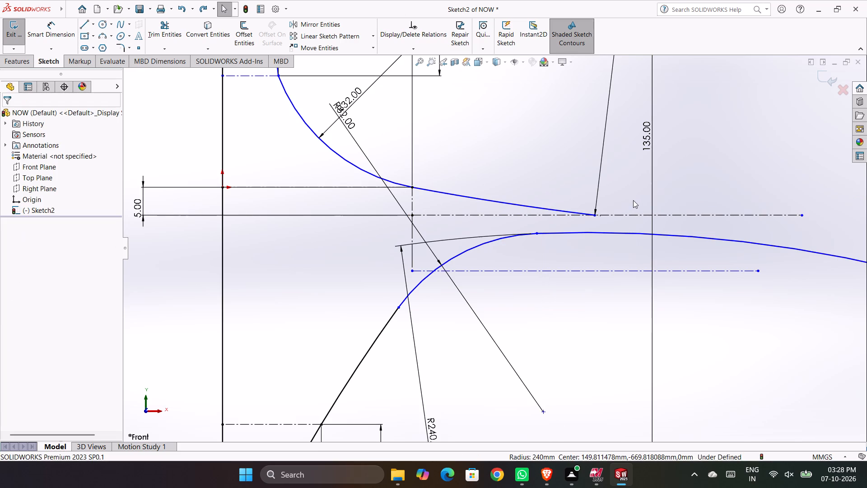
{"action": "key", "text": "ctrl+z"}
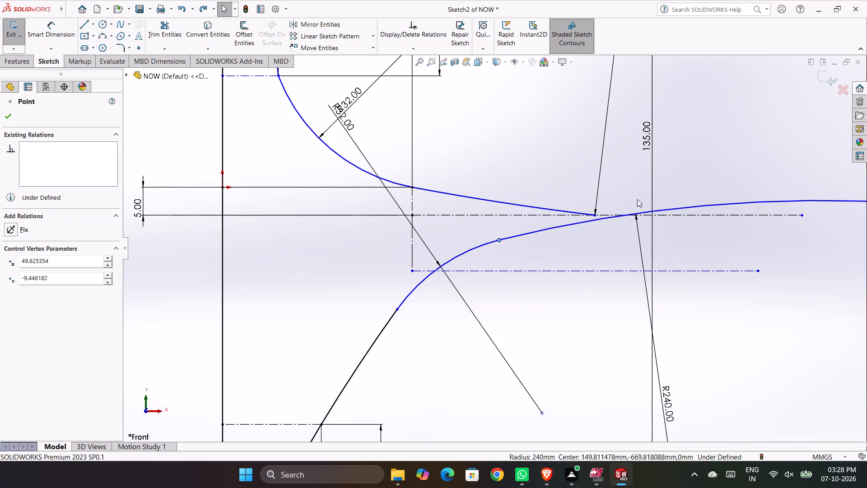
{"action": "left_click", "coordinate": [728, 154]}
Draw construction lines from the 5 mm line's inner end down, and horizontally outward midway between the two existing horizontal construction lines.
{"action": "scroll", "coordinate": [486, 280], "scroll_direction": "up", "scroll_amount": 2}
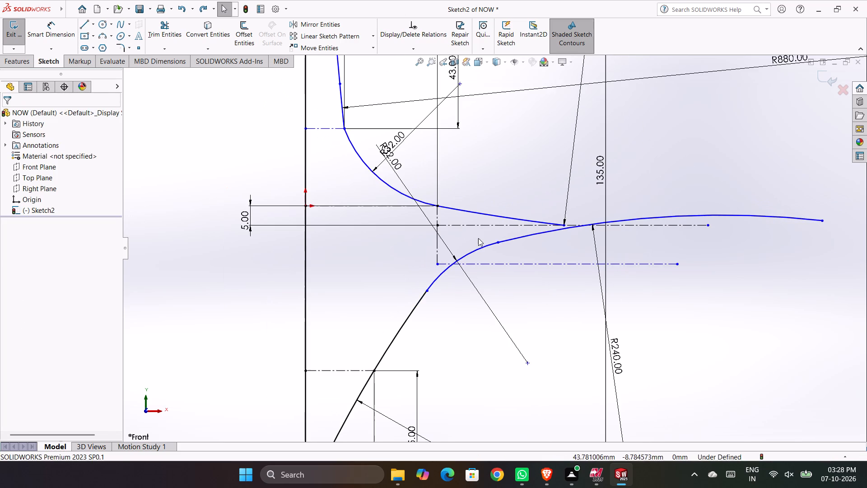
{"action": "scroll", "coordinate": [479, 237], "scroll_direction": "down", "scroll_amount": 2}
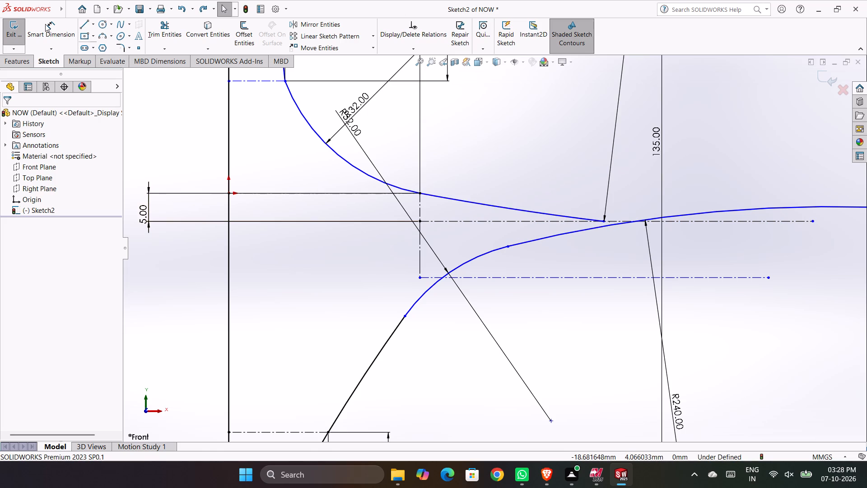
{"action": "right_click_drag", "start_coordinate": [330, 324], "coordinate": [271, 286]}
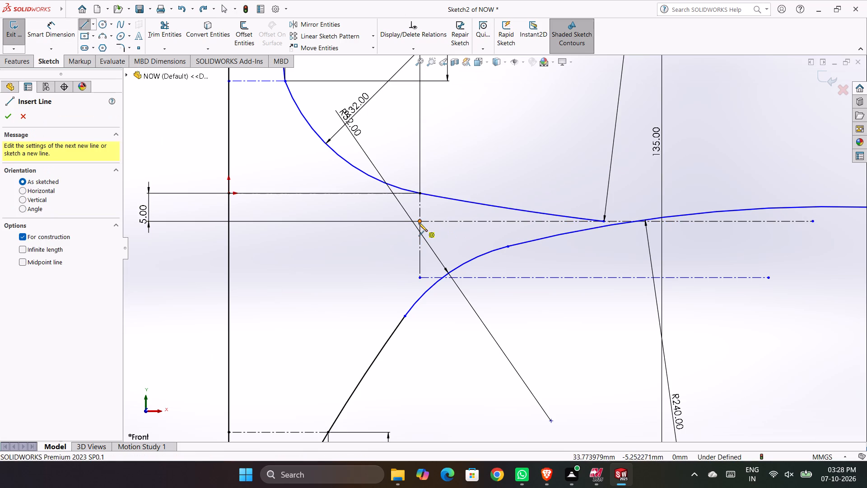
{"action": "left_click", "coordinate": [419, 223]}
{"action": "left_click", "coordinate": [420, 251]}
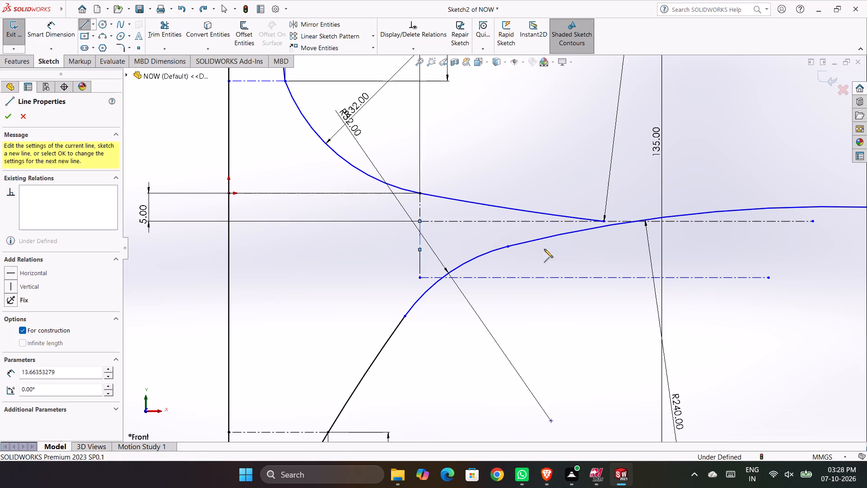
{"action": "left_click", "coordinate": [656, 250]}
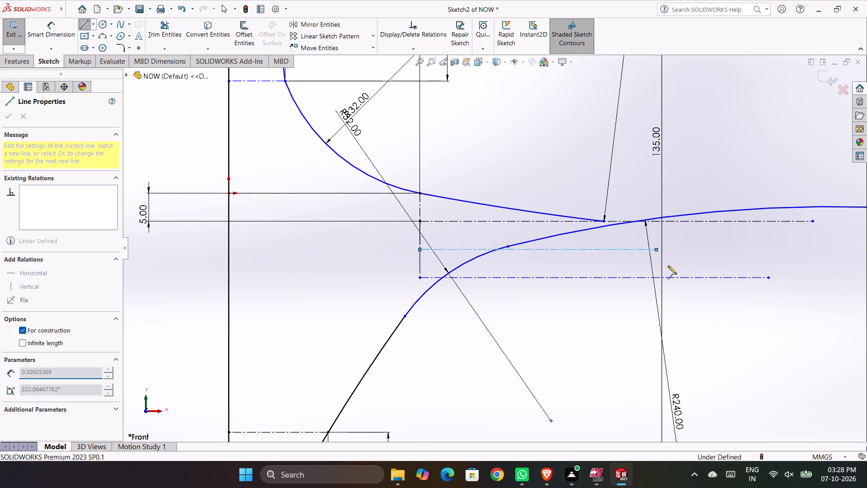
{"action": "key", "text": "Escape"}
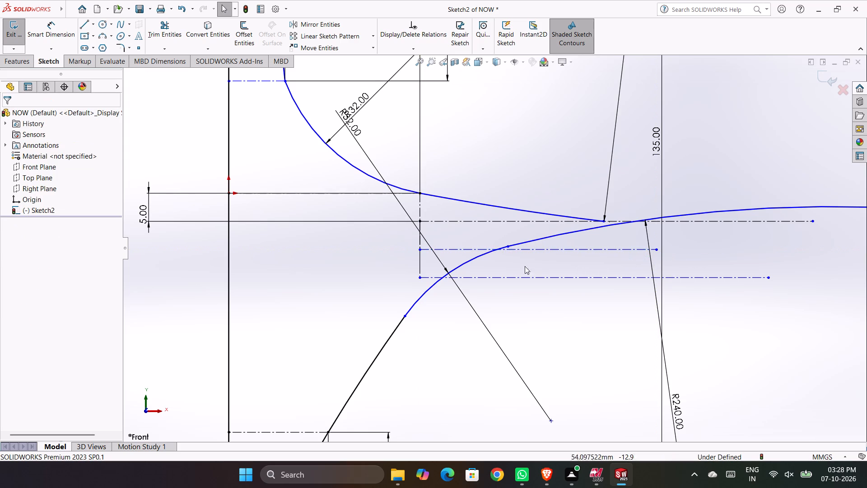
{"action": "key", "text": "Escape"}
{"action": "key", "text": "Escape"}
{"action": "key", "text": "Escape"}
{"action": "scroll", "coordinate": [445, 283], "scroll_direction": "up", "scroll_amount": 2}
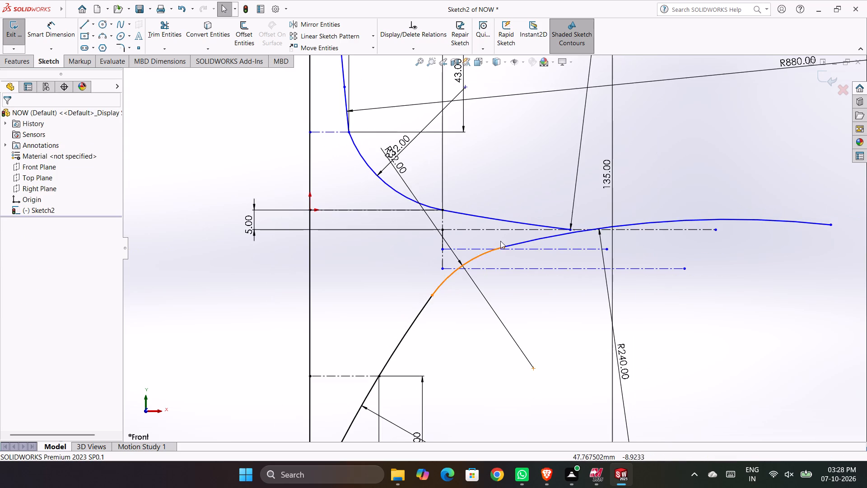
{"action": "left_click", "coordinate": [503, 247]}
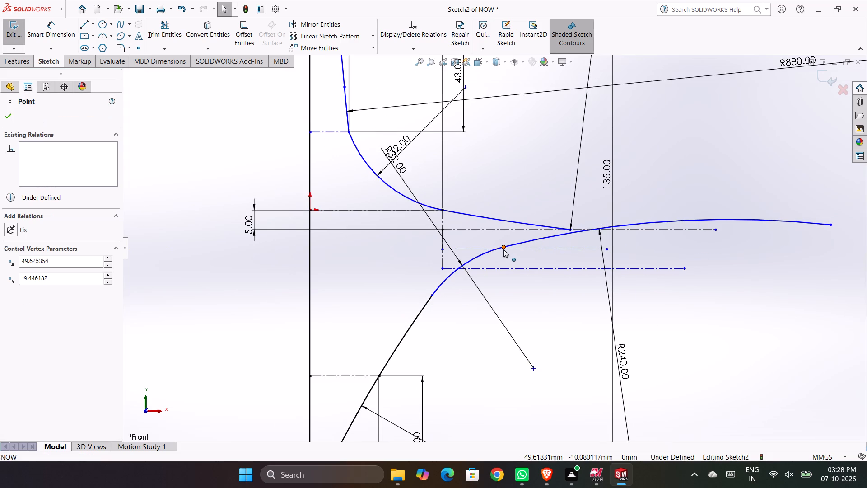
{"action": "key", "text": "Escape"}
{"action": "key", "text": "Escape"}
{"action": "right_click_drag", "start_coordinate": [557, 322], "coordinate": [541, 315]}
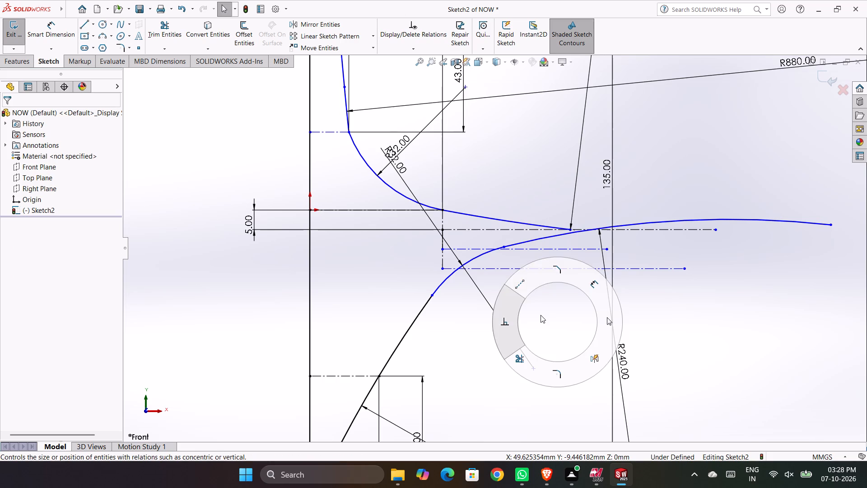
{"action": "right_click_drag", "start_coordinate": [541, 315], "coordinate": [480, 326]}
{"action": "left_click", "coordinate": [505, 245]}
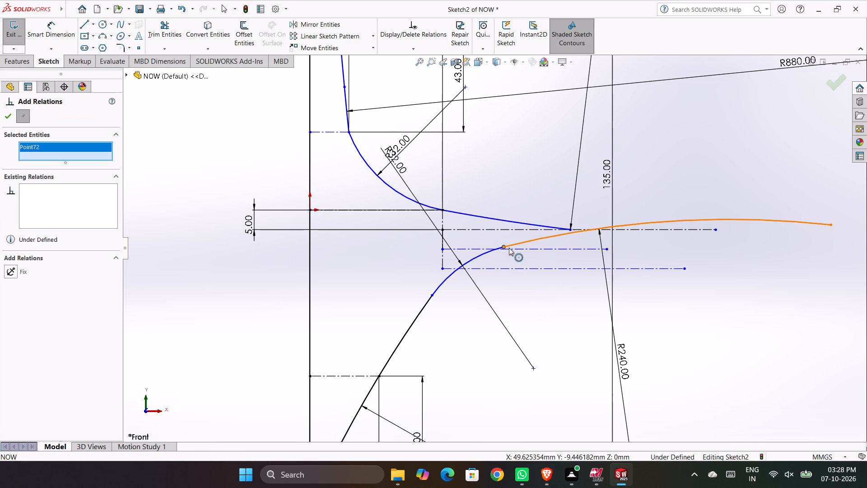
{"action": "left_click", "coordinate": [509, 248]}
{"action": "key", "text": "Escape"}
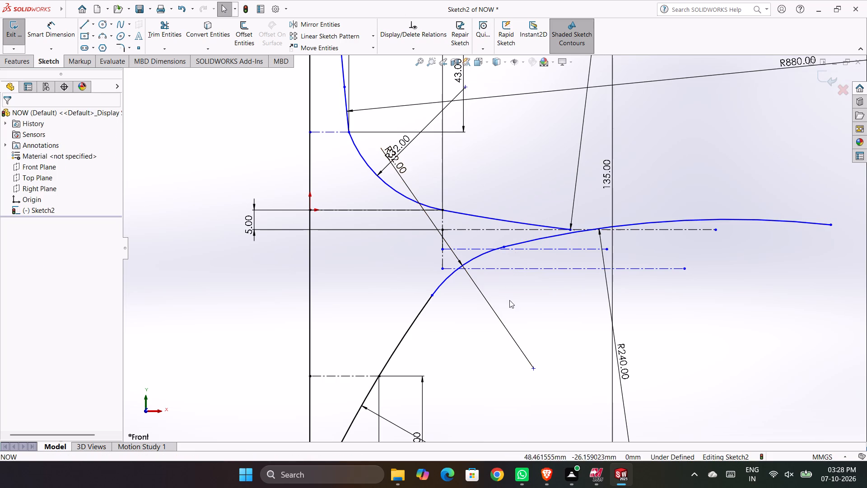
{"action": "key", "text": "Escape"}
Add a Coincident relation between the R32 and R240 arc junction point and the middle horizontal construction line.
{"action": "right_click_drag", "start_coordinate": [548, 300], "coordinate": [501, 308]}
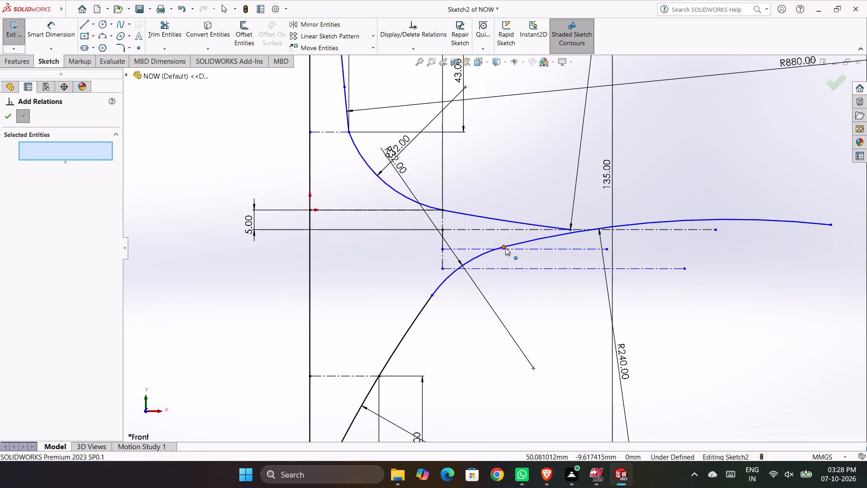
{"action": "left_click", "coordinate": [505, 248]}
{"action": "left_click", "coordinate": [509, 250]}
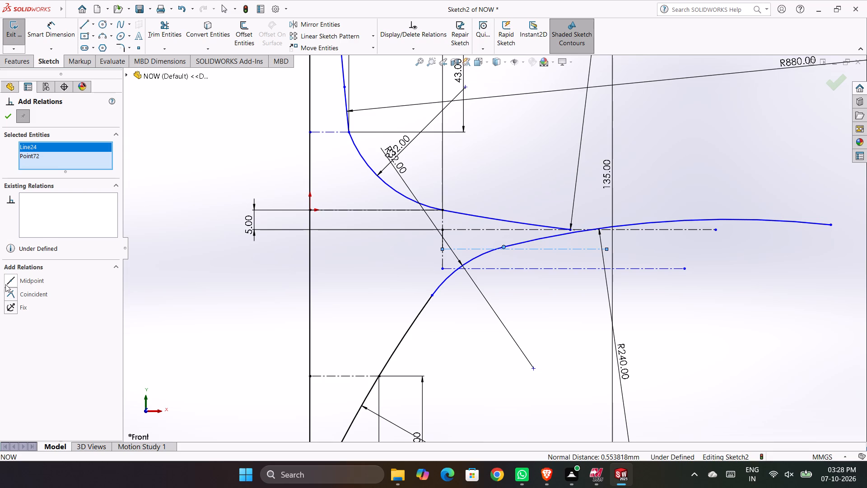
{"action": "left_click", "coordinate": [24, 294]}
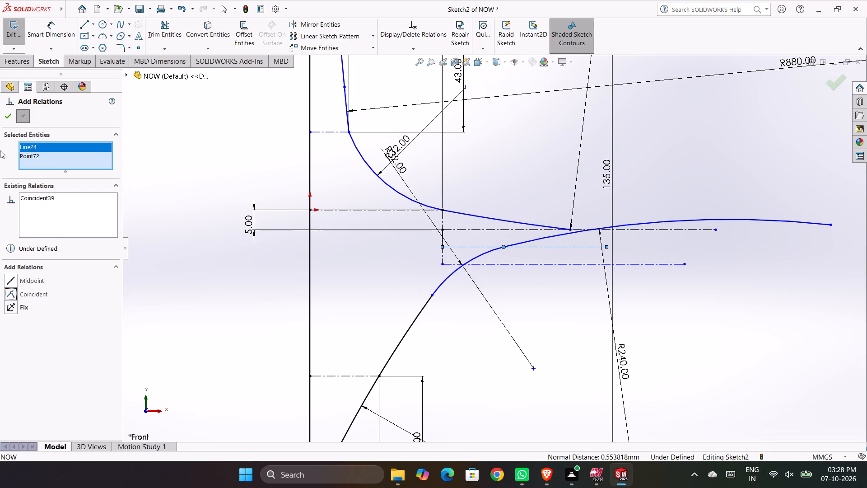
{"action": "left_click", "coordinate": [13, 118]}
{"action": "left_click", "coordinate": [545, 304]}
{"action": "key", "text": "grave"}
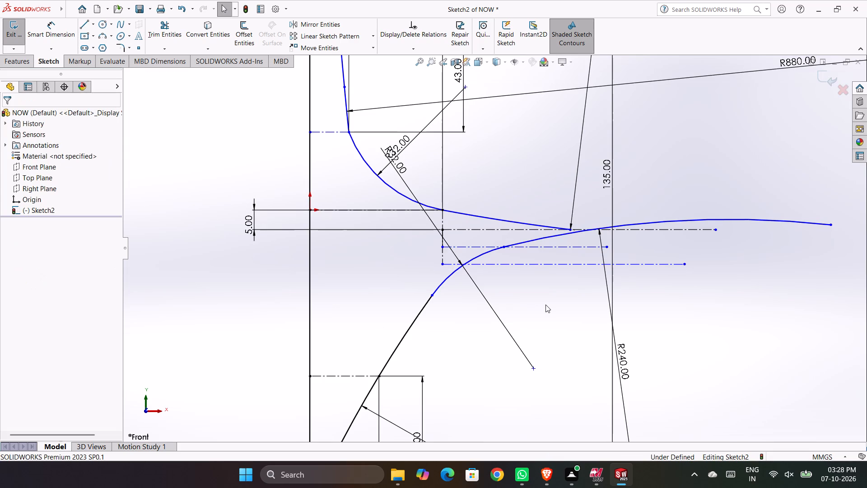
Power-trim away the whole R240 arc, both outside the 5 mm construction line and inward to the R32 junction.
{"action": "left_click", "coordinate": [179, 35]}
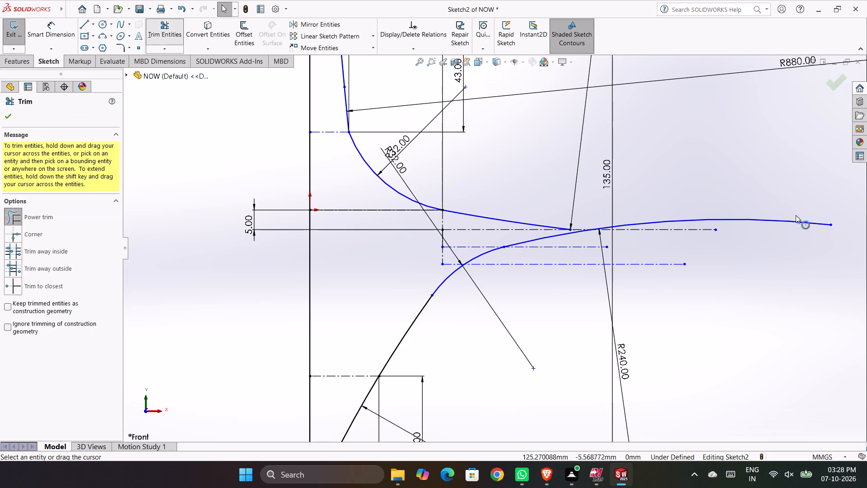
{"action": "left_click_drag", "start_coordinate": [760, 202], "coordinate": [760, 239]}
{"action": "scroll", "coordinate": [566, 236], "scroll_direction": "down", "scroll_amount": 7}
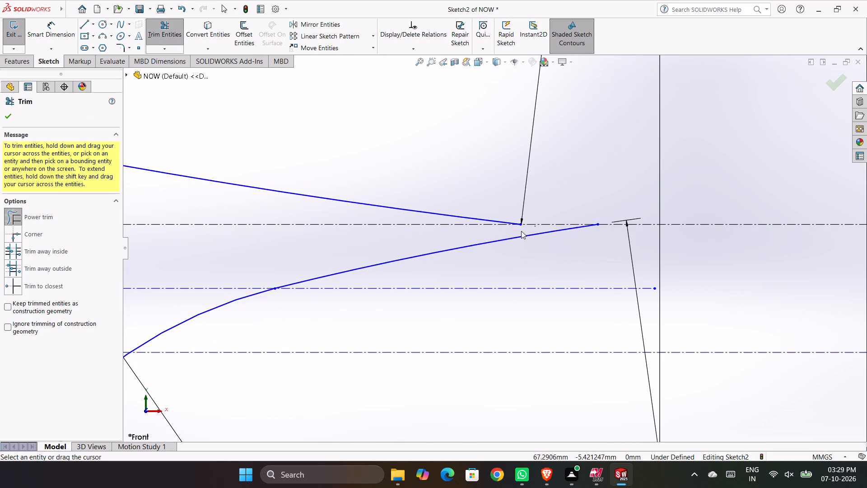
{"action": "left_click_drag", "start_coordinate": [449, 237], "coordinate": [459, 259]}
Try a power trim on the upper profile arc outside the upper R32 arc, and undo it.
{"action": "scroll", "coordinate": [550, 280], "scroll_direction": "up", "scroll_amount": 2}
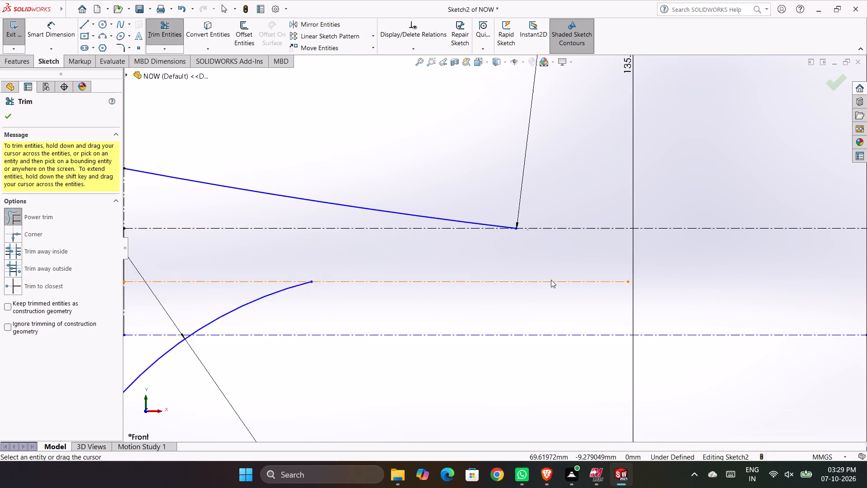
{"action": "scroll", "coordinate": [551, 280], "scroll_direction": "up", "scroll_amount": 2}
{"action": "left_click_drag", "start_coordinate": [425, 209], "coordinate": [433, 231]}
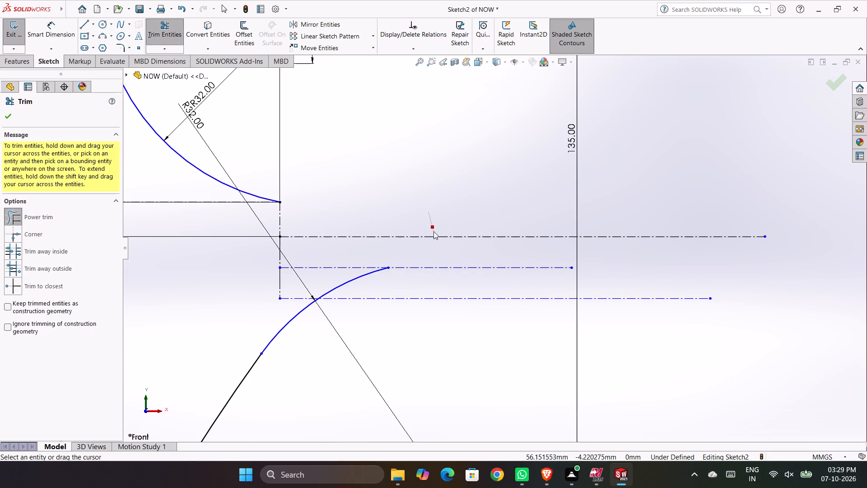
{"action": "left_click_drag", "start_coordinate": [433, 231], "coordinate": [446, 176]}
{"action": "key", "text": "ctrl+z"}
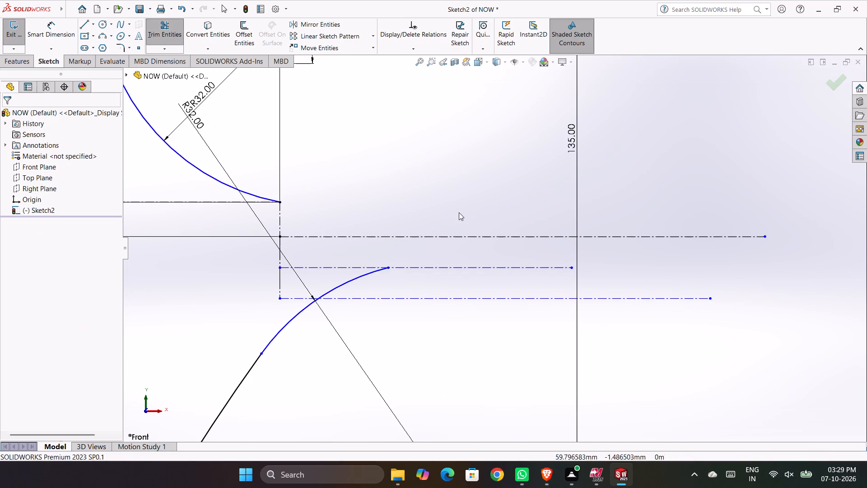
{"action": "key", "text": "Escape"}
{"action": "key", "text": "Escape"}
Move the lower R32 dimension text inside its arc, between the arc and its centre, clear of the upper R32 dimension.
{"action": "scroll", "coordinate": [467, 283], "scroll_direction": "up", "scroll_amount": 3}
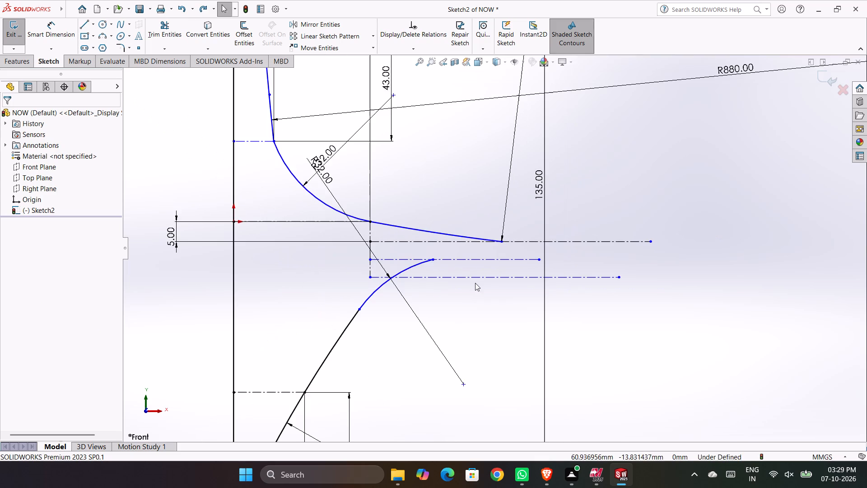
{"action": "scroll", "coordinate": [343, 221], "scroll_direction": "down", "scroll_amount": 2}
{"action": "scroll", "coordinate": [411, 236], "scroll_direction": "up", "scroll_amount": 1}
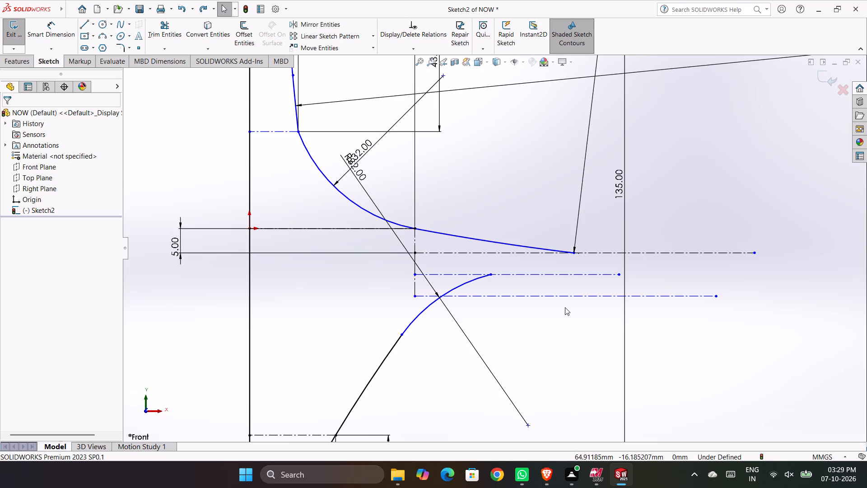
{"action": "scroll", "coordinate": [549, 328], "scroll_direction": "up", "scroll_amount": 3}
{"action": "scroll", "coordinate": [495, 285], "scroll_direction": "down", "scroll_amount": 2}
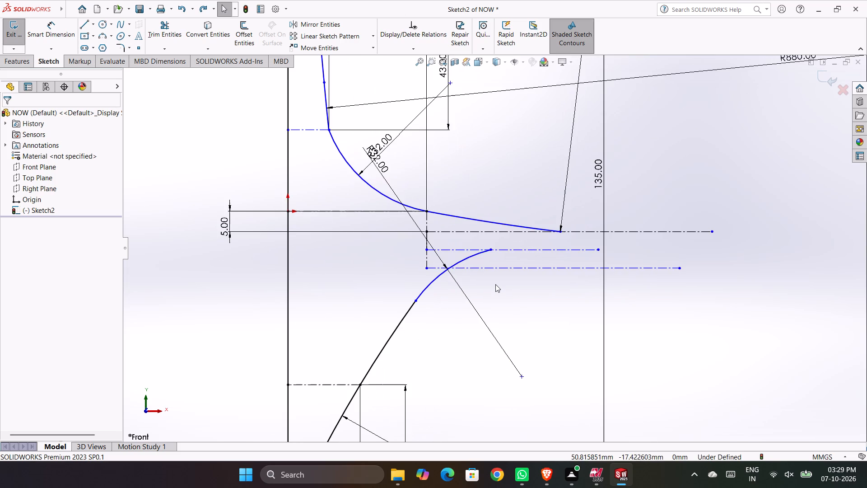
{"action": "left_click_drag", "start_coordinate": [385, 167], "coordinate": [483, 301]}
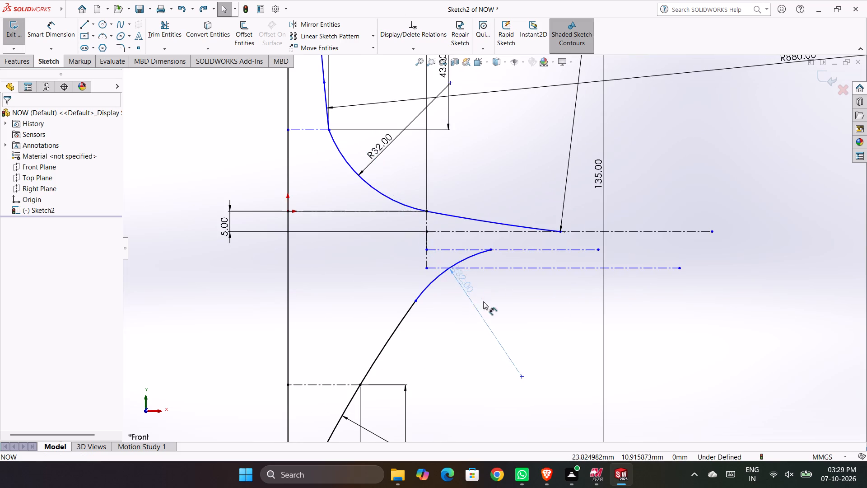
{"action": "left_click_drag", "start_coordinate": [483, 301], "coordinate": [494, 319]}
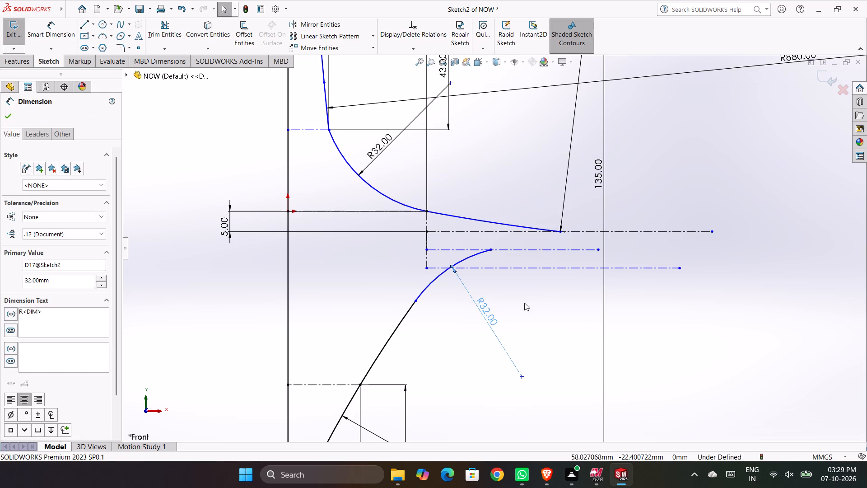
{"action": "left_click", "coordinate": [524, 304]}
Extend the outer end of the lower R32 arc over its crest to the middle horizontal construction line.
{"action": "scroll", "coordinate": [548, 333], "scroll_direction": "up", "scroll_amount": 5}
{"action": "scroll", "coordinate": [582, 262], "scroll_direction": "down", "scroll_amount": 2}
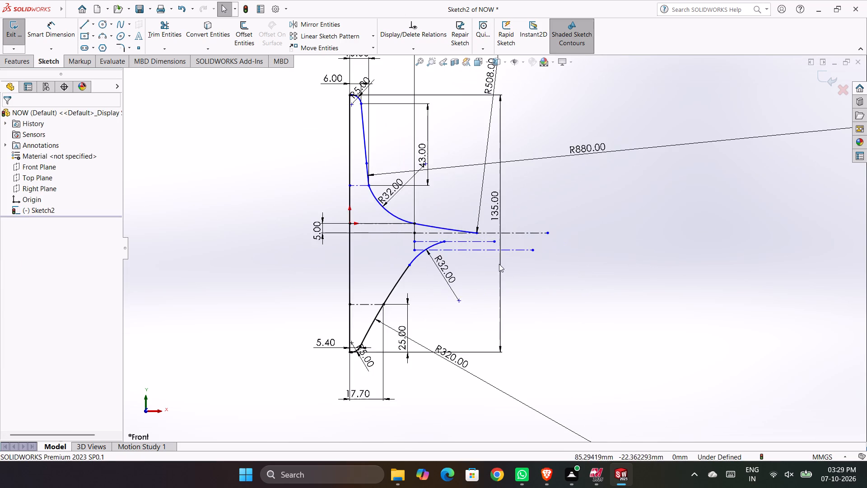
{"action": "scroll", "coordinate": [473, 260], "scroll_direction": "down", "scroll_amount": 3}
{"action": "left_click", "coordinate": [416, 227]}
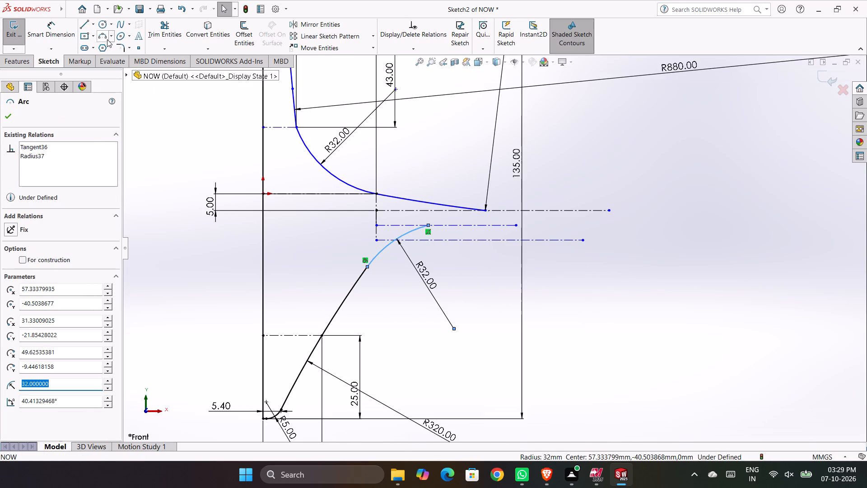
{"action": "left_click", "coordinate": [176, 52]}
{"action": "left_click", "coordinate": [170, 71]}
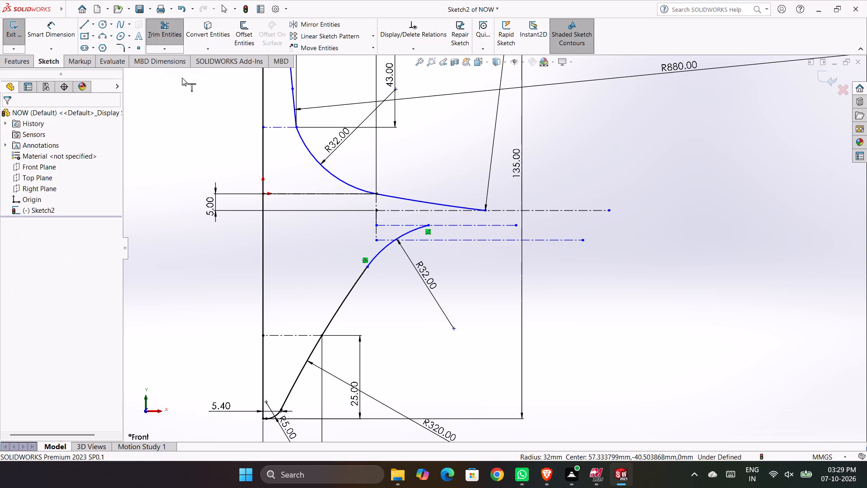
{"action": "left_click", "coordinate": [410, 230]}
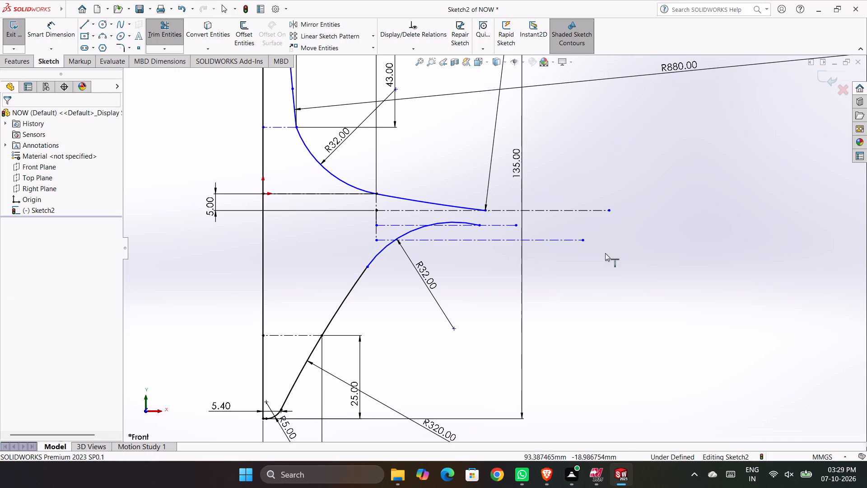
{"action": "key", "text": "Escape"}
{"action": "key", "text": "Escape"}
{"action": "key", "text": "Escape"}
{"action": "key", "text": "Escape"}
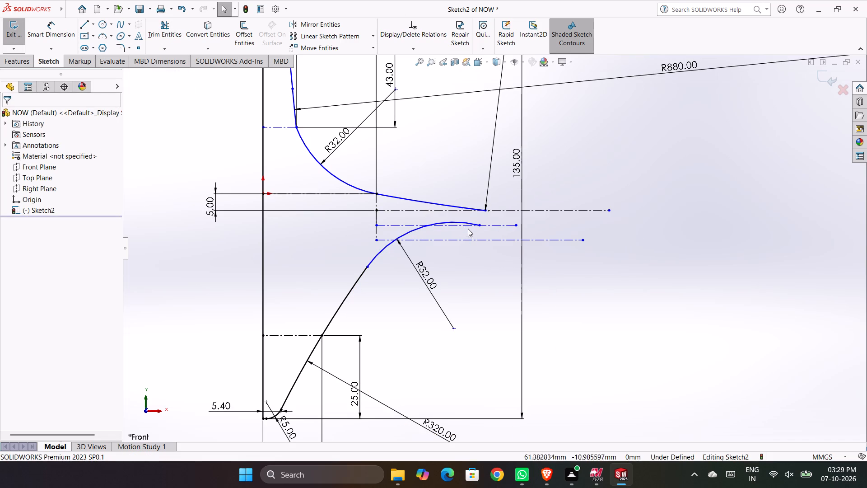
Draw a three-point arc of about 84 mm radius from the lower R32 arc's highest point, outward and downward.
{"action": "scroll", "coordinate": [468, 227], "scroll_direction": "down", "scroll_amount": 3}
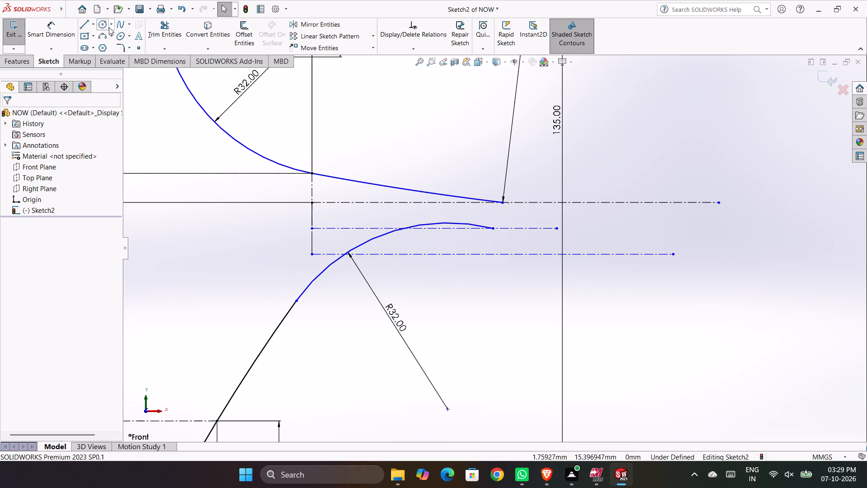
{"action": "left_click", "coordinate": [104, 38]}
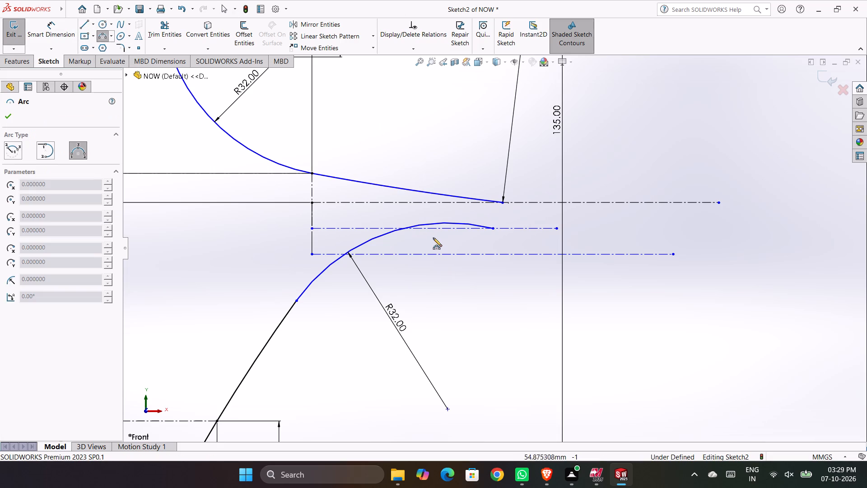
{"action": "left_click", "coordinate": [447, 223]}
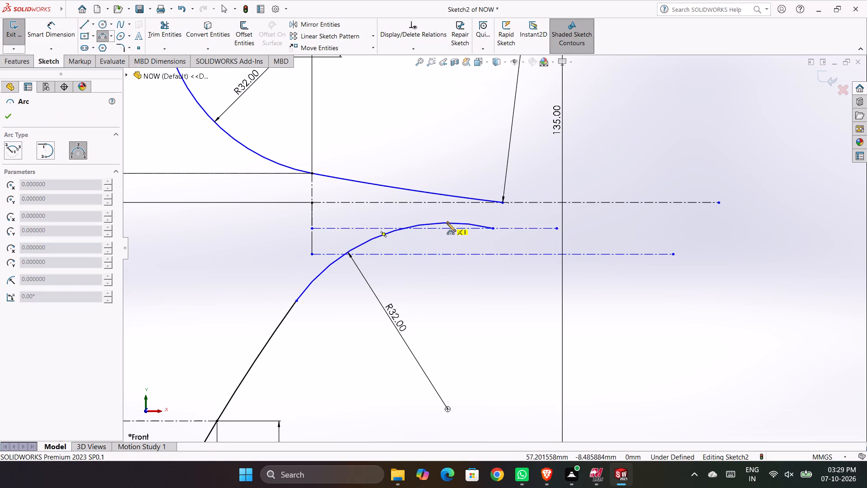
{"action": "left_click", "coordinate": [713, 297]}
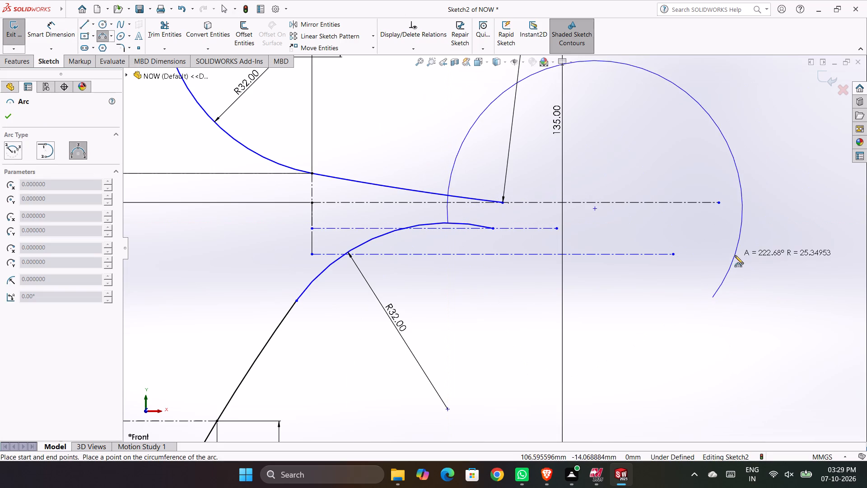
{"action": "left_click", "coordinate": [577, 239]}
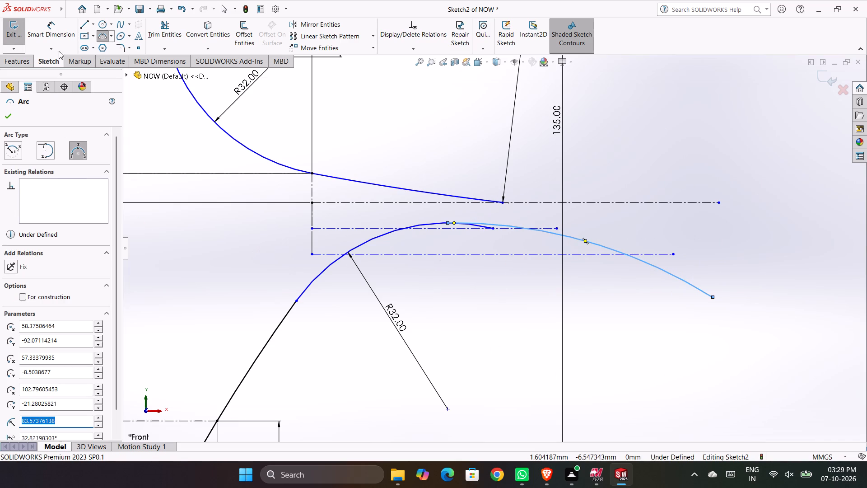
Dimension the new outer arc's radius at 240 mm.
{"action": "left_click", "coordinate": [59, 38]}
{"action": "left_click", "coordinate": [667, 273]}
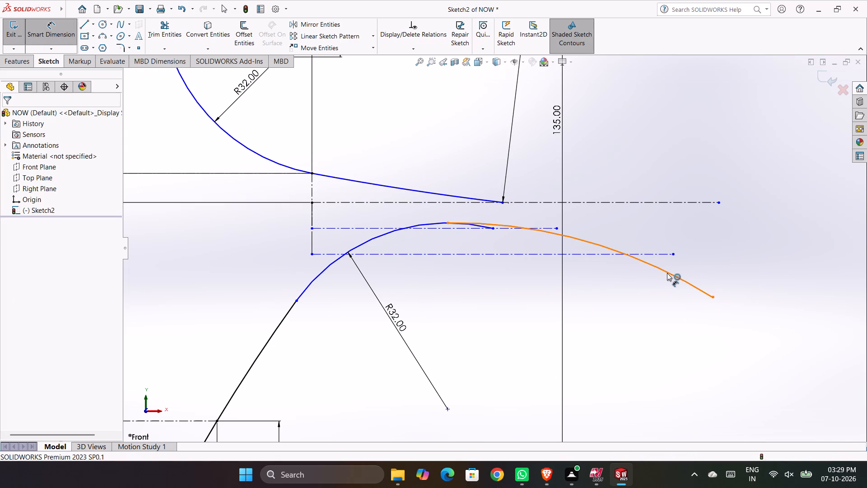
{"action": "left_click", "coordinate": [619, 324]}
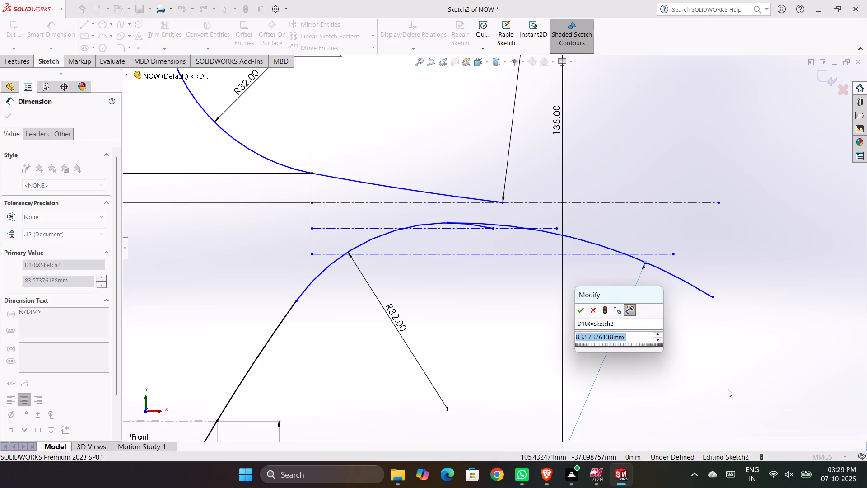
{"action": "type", "text": "240"}
{"action": "key", "text": "Return"}
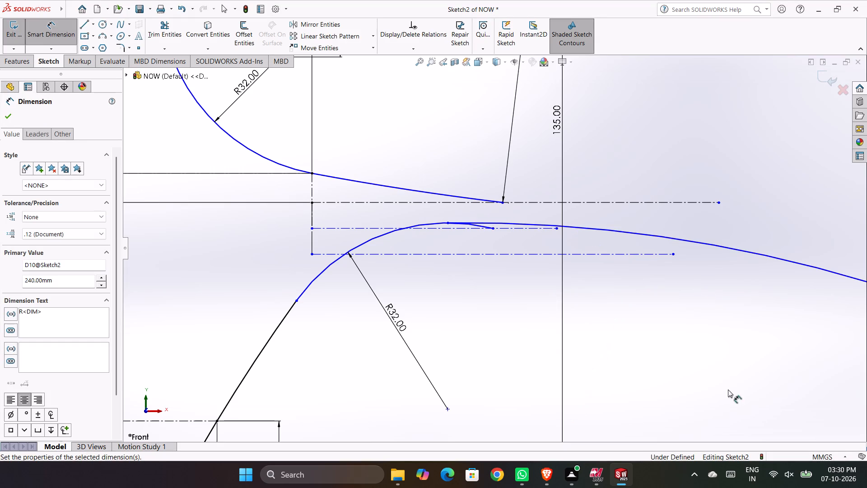
{"action": "left_click", "coordinate": [709, 362]}
Dimension the distance from the new arc's inner start point to the middle horizontal construction line at 0 mm.
{"action": "scroll", "coordinate": [471, 207], "scroll_direction": "up", "scroll_amount": 2}
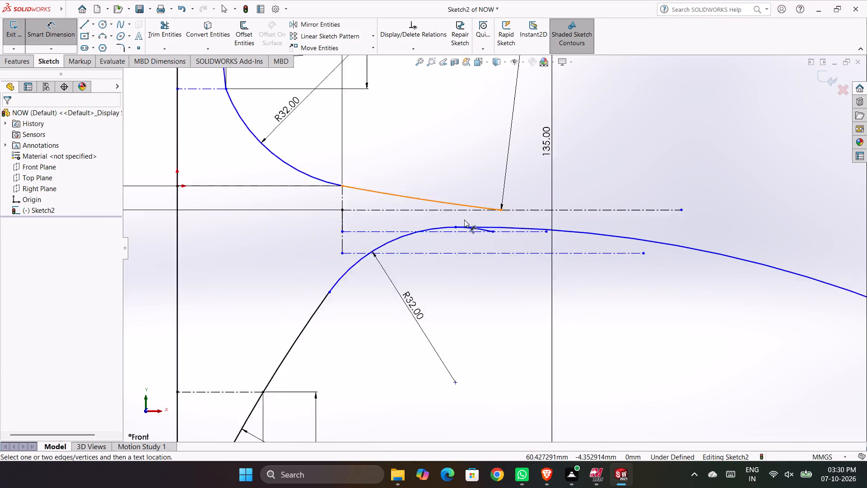
{"action": "scroll", "coordinate": [457, 228], "scroll_direction": "down", "scroll_amount": 3}
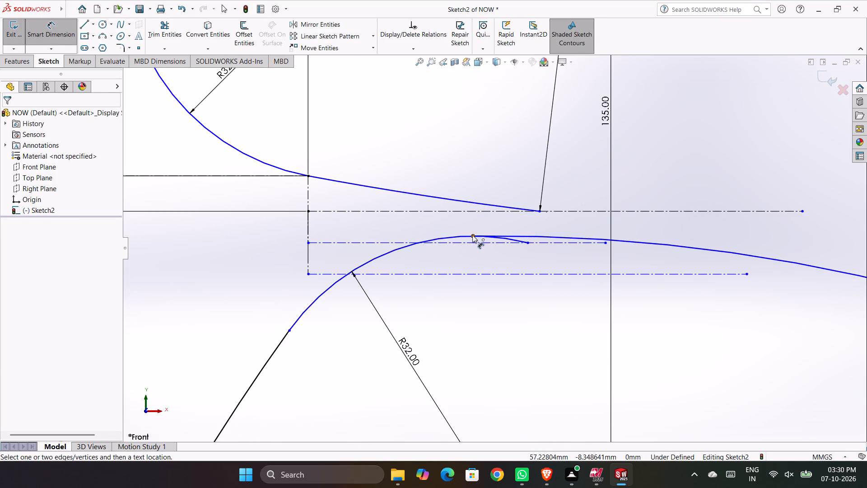
{"action": "left_click", "coordinate": [472, 235]}
{"action": "left_click", "coordinate": [472, 243]}
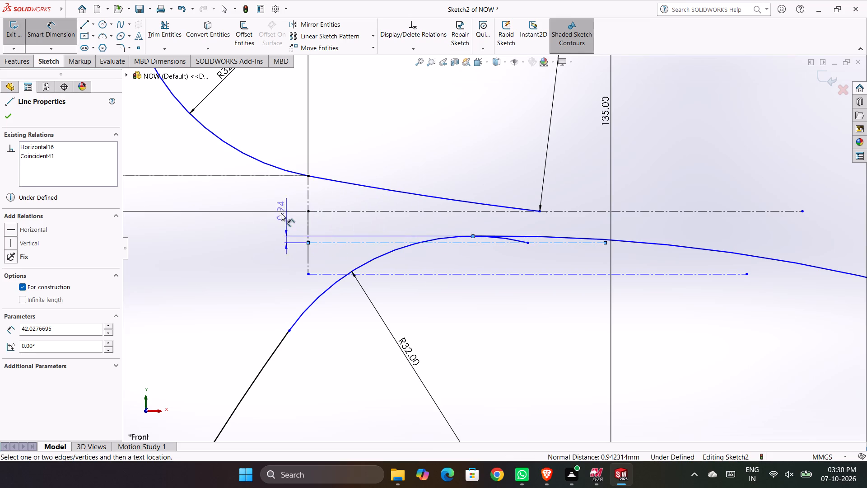
{"action": "left_click", "coordinate": [234, 241]}
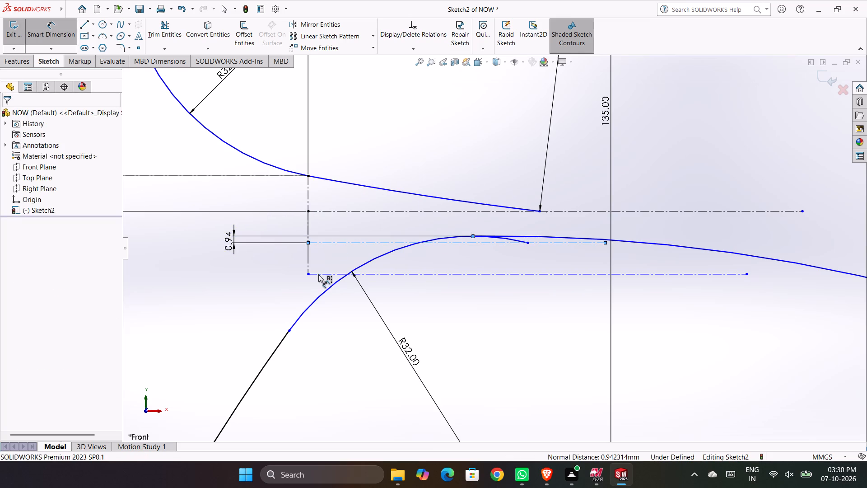
{"action": "key", "text": "0"}
{"action": "key", "text": "Return"}
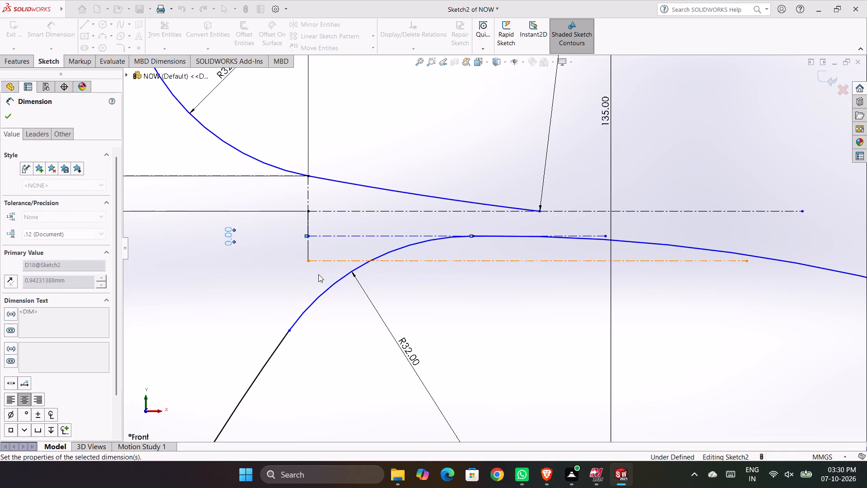
{"action": "left_click", "coordinate": [466, 289]}
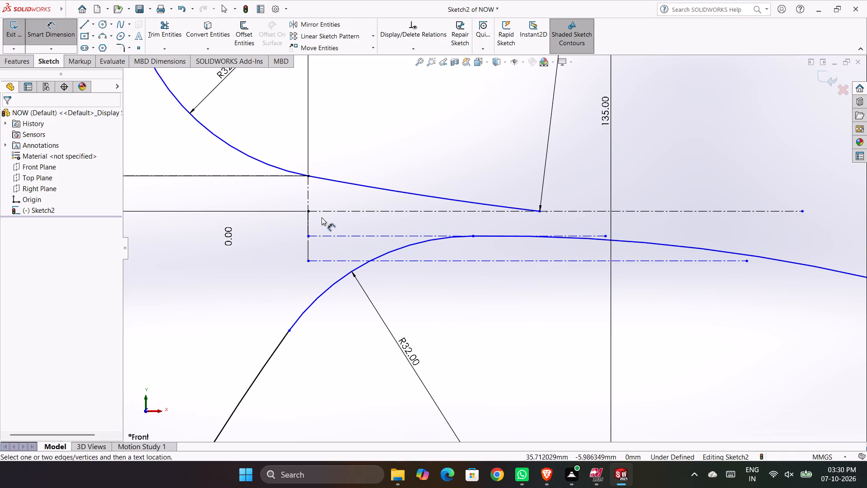
Dimension the distance between the upper and middle horizontal construction lines at 5 mm.
{"action": "left_click", "coordinate": [328, 212]}
{"action": "left_click", "coordinate": [326, 236]}
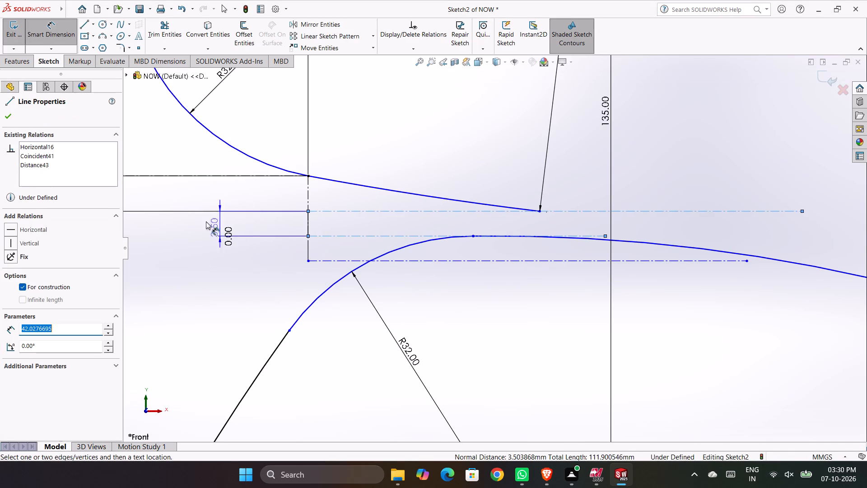
{"action": "left_click", "coordinate": [166, 225]}
{"action": "key", "text": "5"}
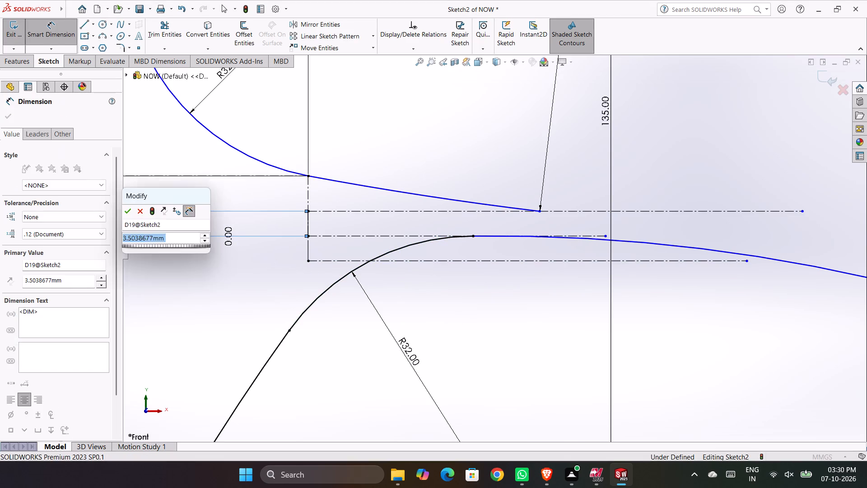
{"action": "key", "text": "Return"}
{"action": "left_click_drag", "start_coordinate": [512, 326], "coordinate": [508, 318]}
{"action": "scroll", "coordinate": [433, 310], "scroll_direction": "up", "scroll_amount": 3}
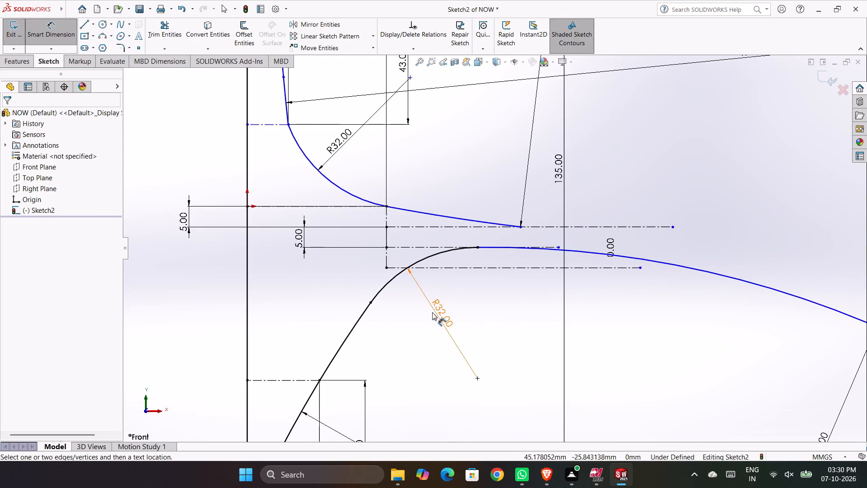
{"action": "scroll", "coordinate": [371, 200], "scroll_direction": "down", "scroll_amount": 1}
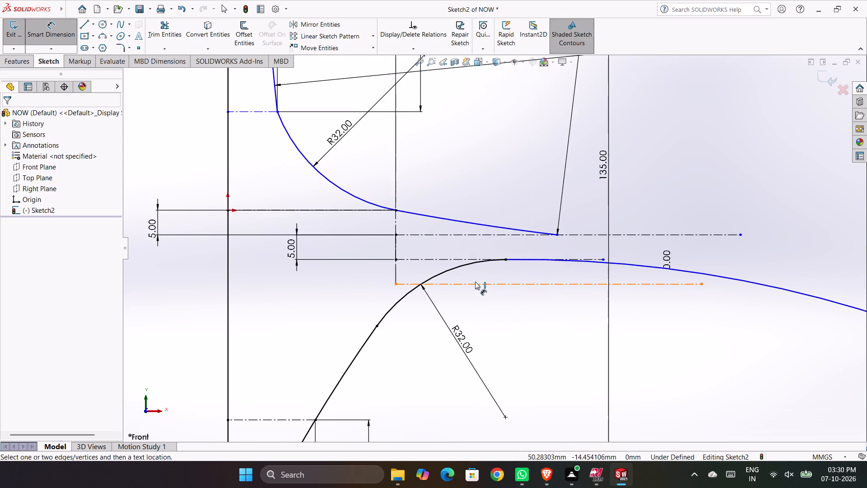
{"action": "left_click", "coordinate": [519, 319]}
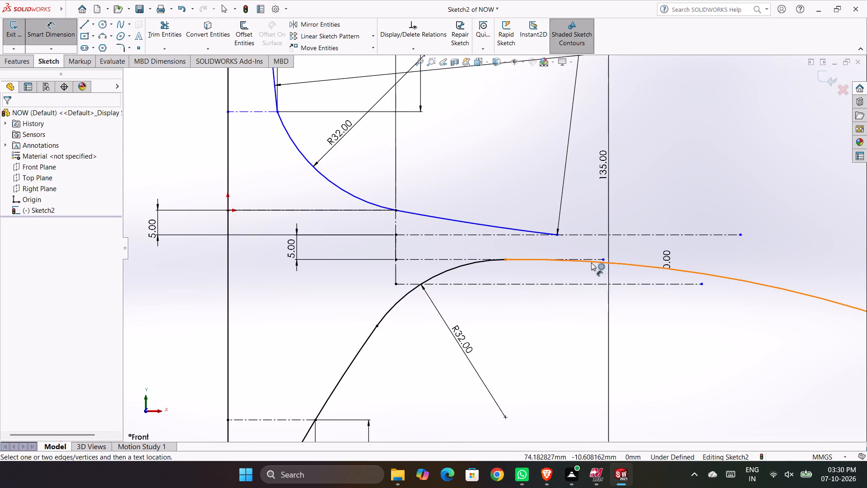
Move the R240 radius dimension inward so it points to the outer arc's inner portion, beside the lower R32 arc.
{"action": "scroll", "coordinate": [642, 300], "scroll_direction": "up", "scroll_amount": 5}
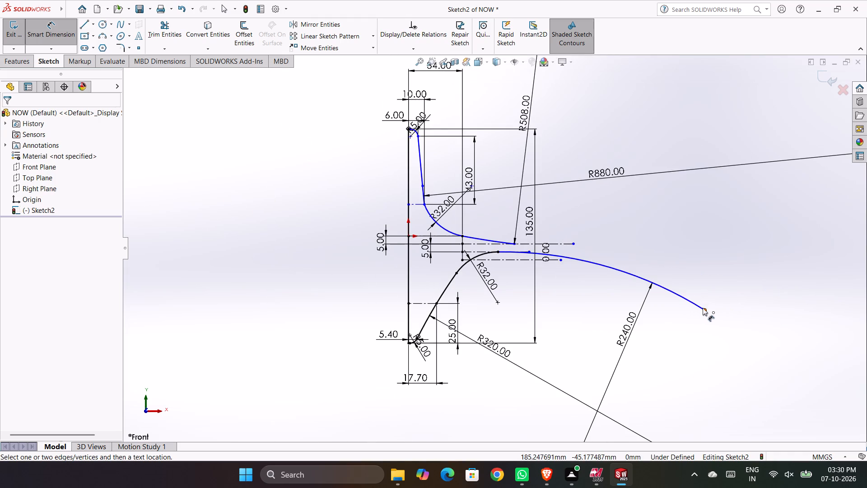
{"action": "left_click_drag", "start_coordinate": [703, 308], "coordinate": [547, 263]}
{"action": "left_click", "coordinate": [611, 325]}
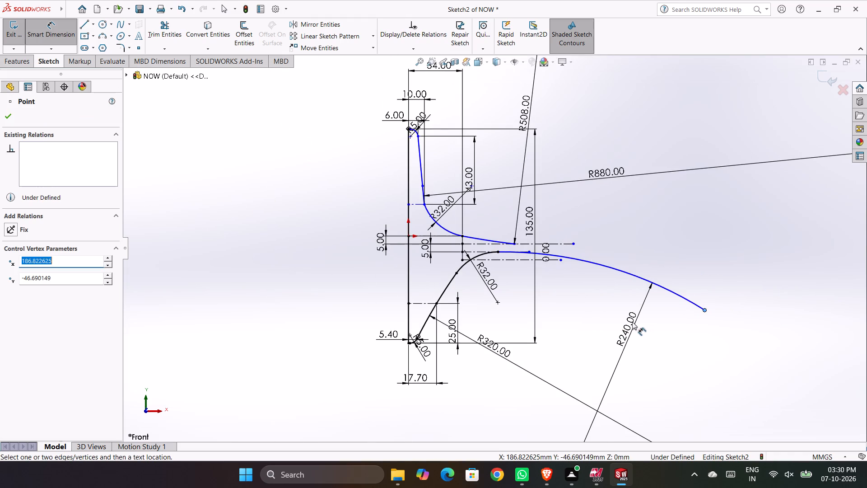
{"action": "left_click_drag", "start_coordinate": [632, 322], "coordinate": [601, 315]}
{"action": "key", "text": "grave"}
{"action": "key", "text": "Escape"}
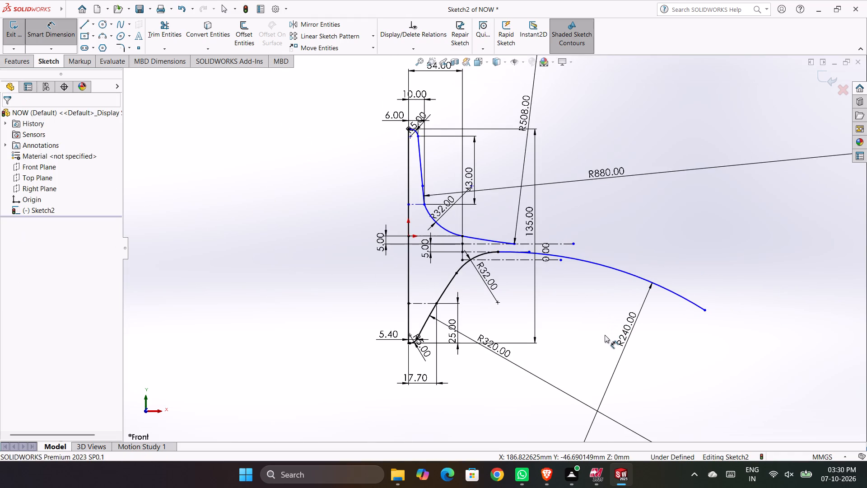
{"action": "key", "text": "Escape"}
{"action": "left_click_drag", "start_coordinate": [630, 329], "coordinate": [510, 282]}
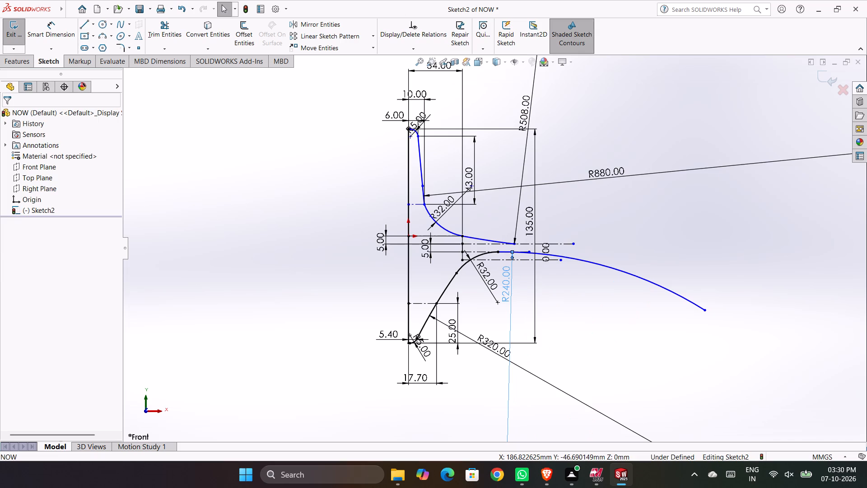
{"action": "left_click", "coordinate": [587, 318]}
Draw a three-point rim arc of about 2.55 mm radius from the R508 arc's outer end down to the R240 arc, bulging outward.
{"action": "scroll", "coordinate": [512, 234], "scroll_direction": "down", "scroll_amount": 7}
{"action": "scroll", "coordinate": [535, 307], "scroll_direction": "up", "scroll_amount": 1}
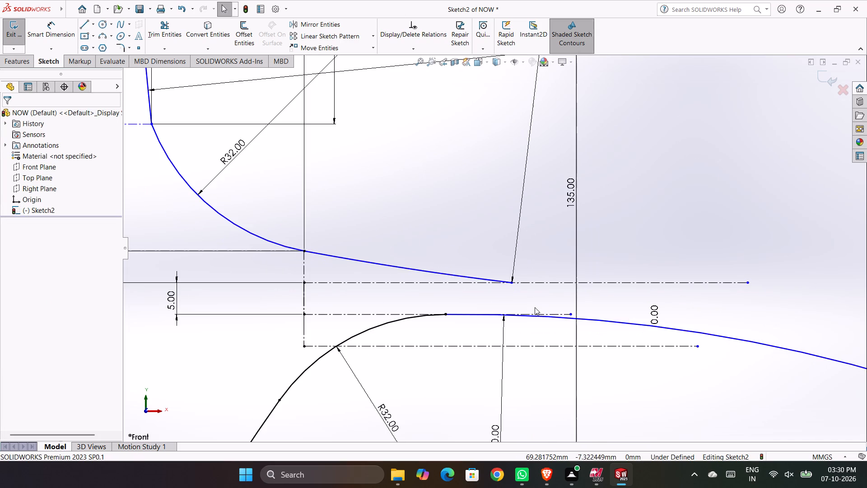
{"action": "left_click", "coordinate": [101, 23]}
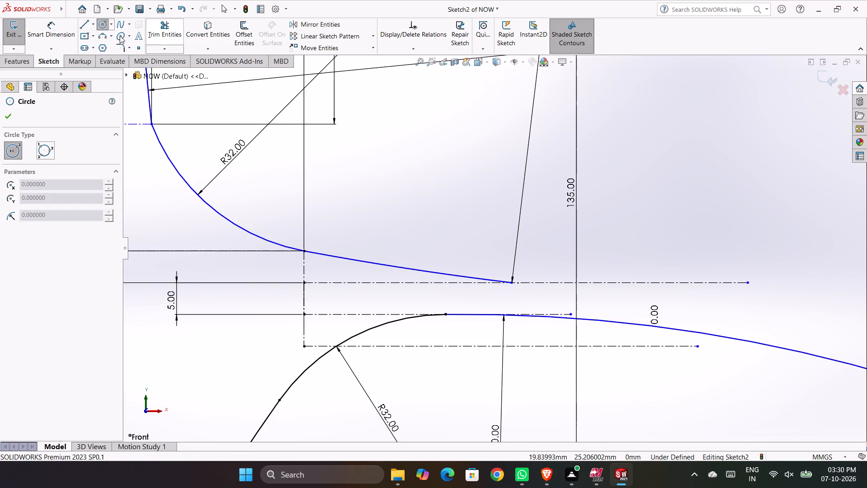
{"action": "left_click", "coordinate": [101, 33]}
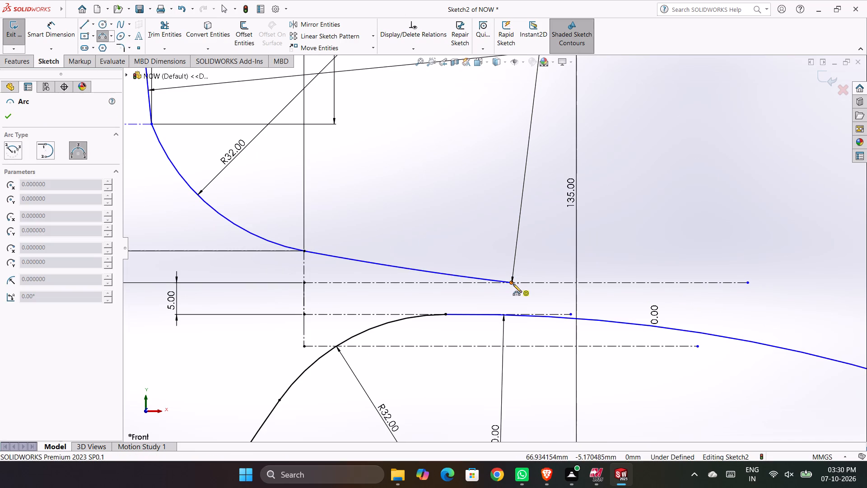
{"action": "left_click", "coordinate": [513, 284]}
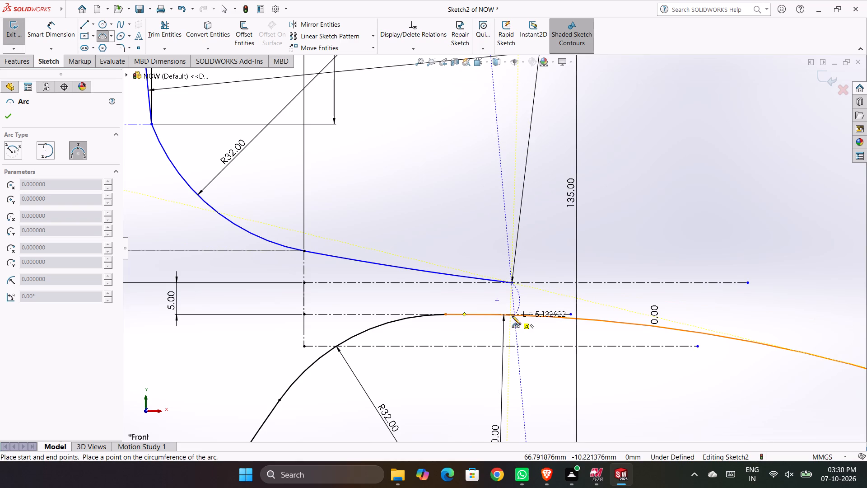
{"action": "left_click", "coordinate": [510, 316]}
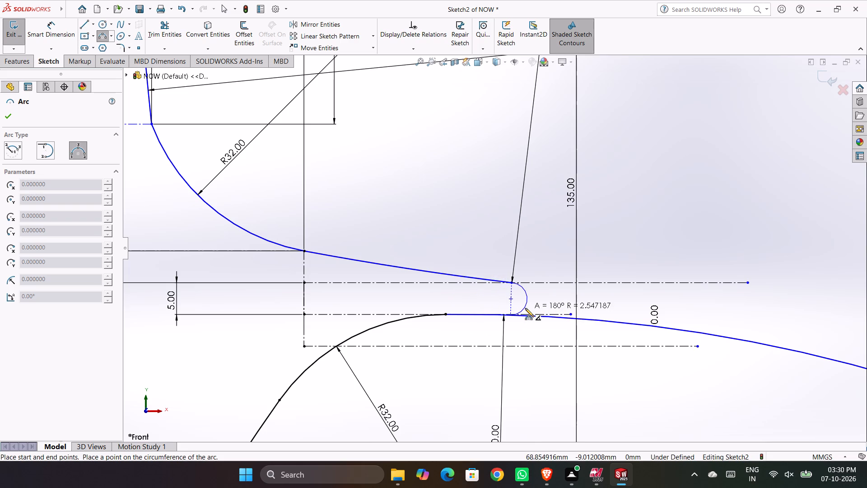
{"action": "left_click", "coordinate": [525, 308]}
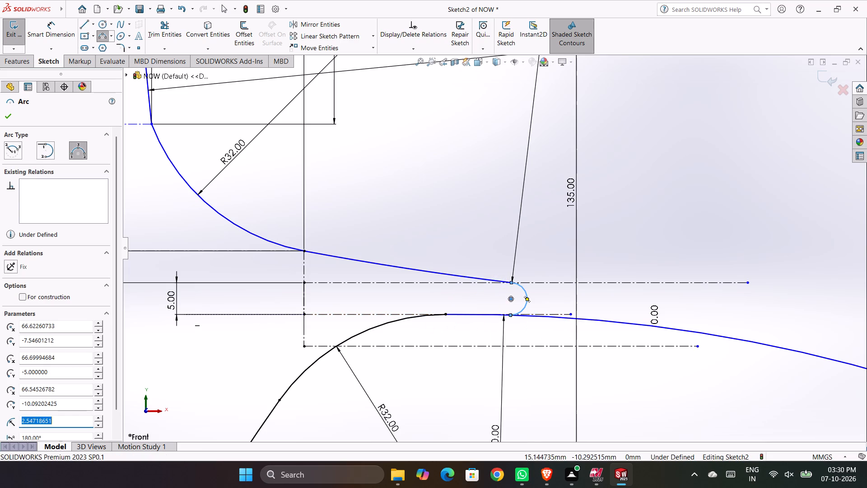
{"action": "key", "text": "Escape"}
{"action": "key", "text": "Escape"}
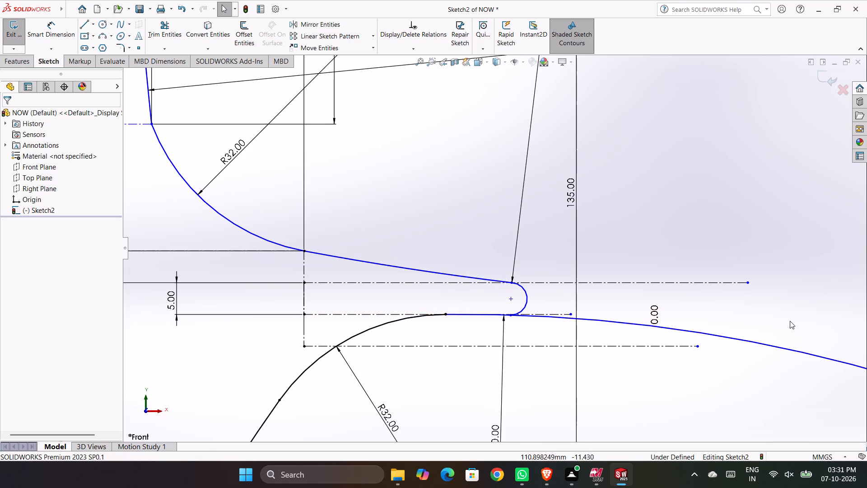
Trim away the R240 arc beyond the rim arc and the outer excess of the three horizontal construction lines.
{"action": "right_click_drag", "start_coordinate": [790, 321], "coordinate": [752, 354]}
{"action": "left_click_drag", "start_coordinate": [746, 311], "coordinate": [729, 353]}
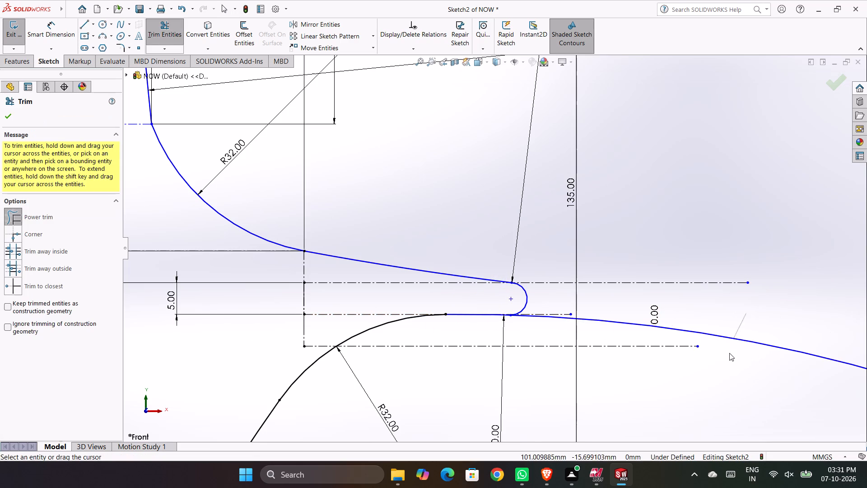
{"action": "left_click_drag", "start_coordinate": [729, 353], "coordinate": [729, 354]}
{"action": "left_click_drag", "start_coordinate": [680, 255], "coordinate": [671, 303]}
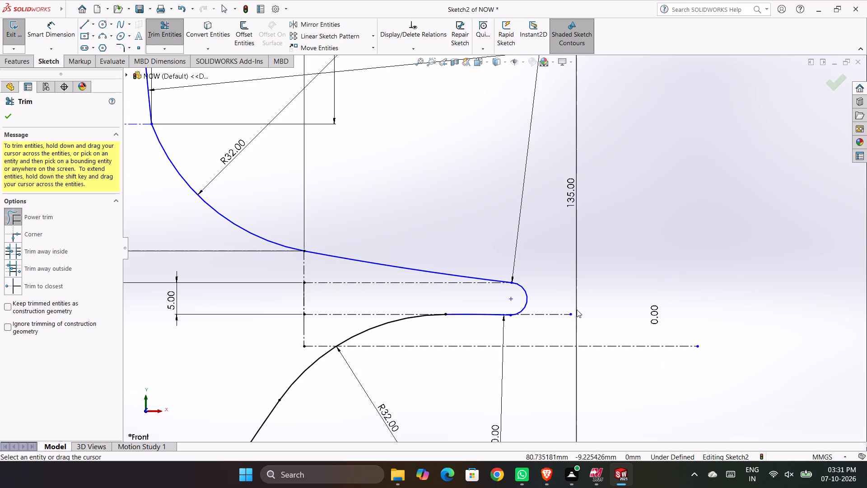
{"action": "left_click_drag", "start_coordinate": [548, 296], "coordinate": [551, 329]}
{"action": "left_click_drag", "start_coordinate": [629, 324], "coordinate": [633, 376]}
{"action": "scroll", "coordinate": [669, 295], "scroll_direction": "up", "scroll_amount": 2}
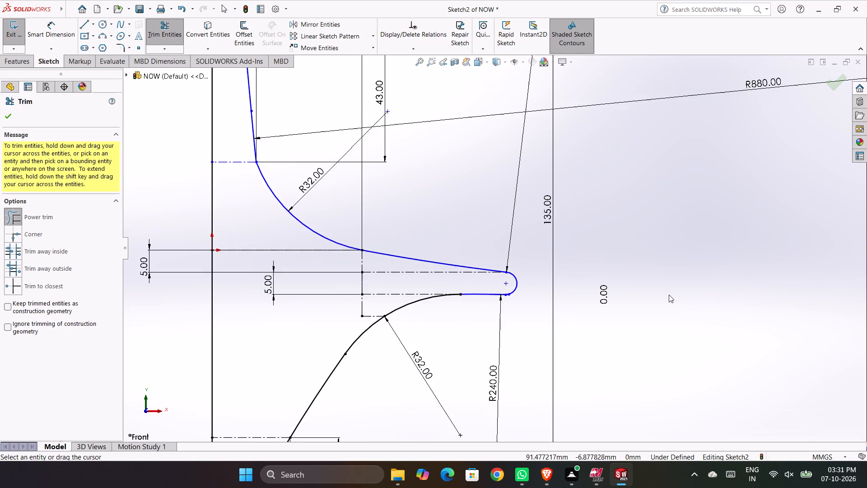
{"action": "scroll", "coordinate": [392, 302], "scroll_direction": "down", "scroll_amount": 2}
{"action": "scroll", "coordinate": [425, 331], "scroll_direction": "up", "scroll_amount": 2}
{"action": "key", "text": "Escape"}
Examine the whole trimmed half-profile and its dimensions around the rim.
{"action": "scroll", "coordinate": [431, 254], "scroll_direction": "up", "scroll_amount": 1}
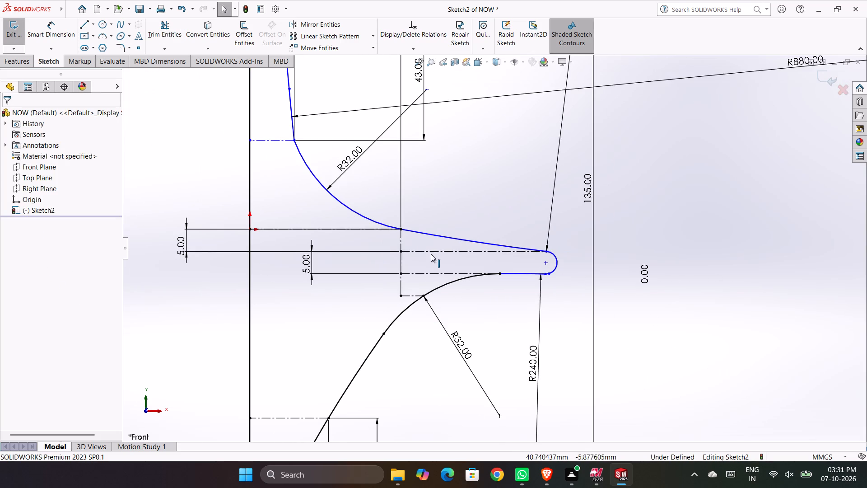
{"action": "scroll", "coordinate": [431, 254], "scroll_direction": "up", "scroll_amount": 1}
{"action": "scroll", "coordinate": [381, 140], "scroll_direction": "up", "scroll_amount": 2}
{"action": "scroll", "coordinate": [371, 242], "scroll_direction": "down", "scroll_amount": 1}
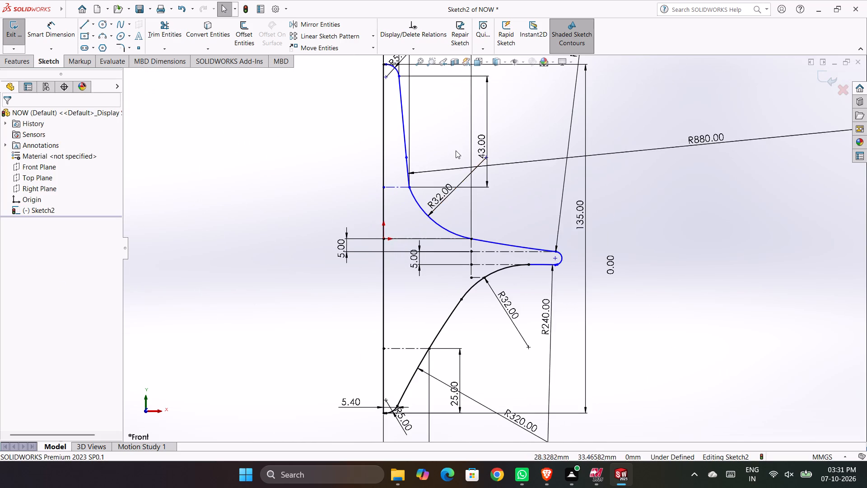
{"action": "scroll", "coordinate": [456, 150], "scroll_direction": "up", "scroll_amount": 2}
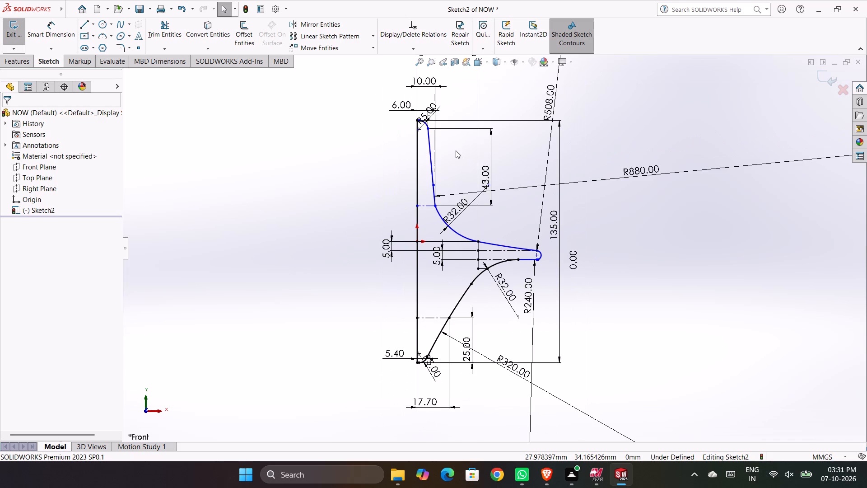
{"action": "left_click", "coordinate": [671, 265]}
{"action": "scroll", "coordinate": [518, 251], "scroll_direction": "down", "scroll_amount": 2}
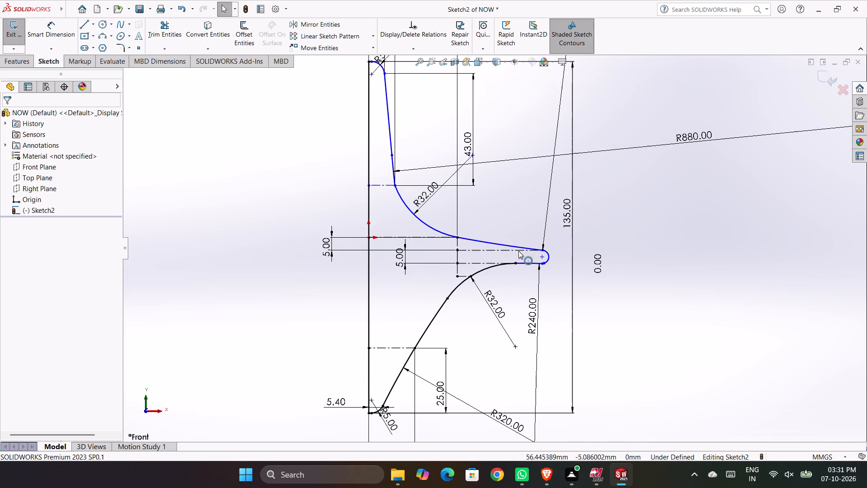
{"action": "left_click", "coordinate": [636, 242]}
Add a tangent relation between the rim arc and the R240 arc.
{"action": "scroll", "coordinate": [558, 267], "scroll_direction": "down", "scroll_amount": 3}
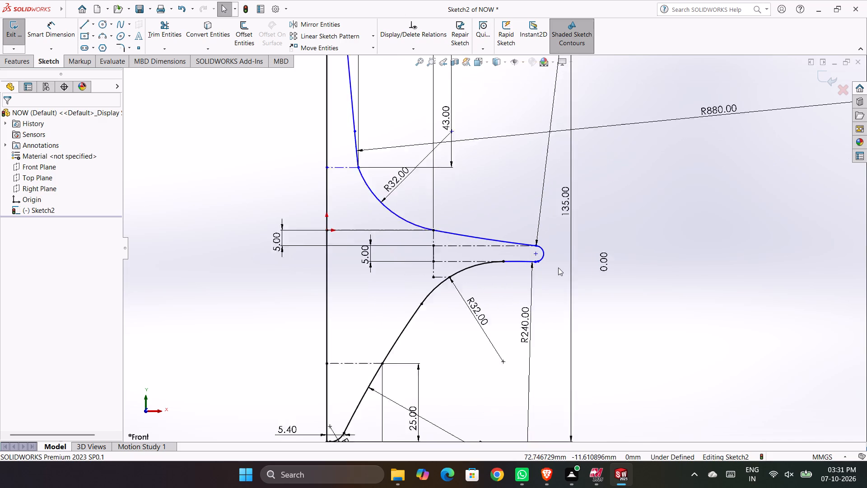
{"action": "scroll", "coordinate": [558, 267], "scroll_direction": "down", "scroll_amount": 2}
{"action": "scroll", "coordinate": [496, 253], "scroll_direction": "down", "scroll_amount": 5}
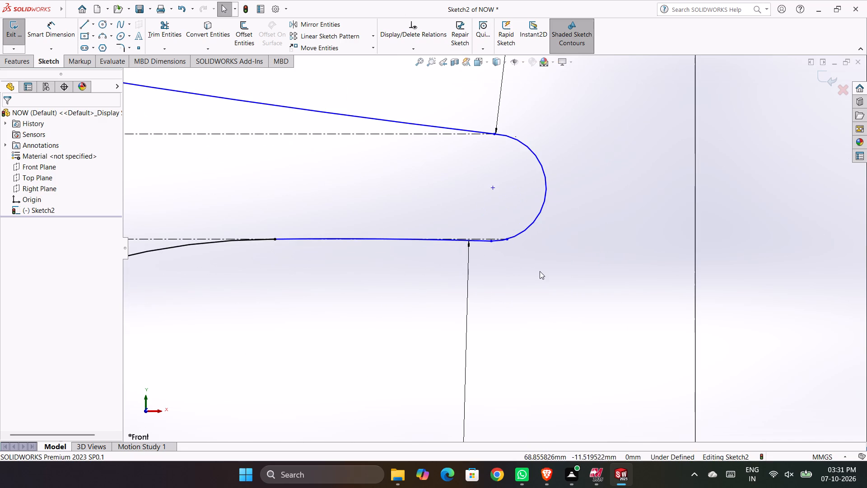
{"action": "key", "text": "Escape"}
{"action": "key", "text": "Escape"}
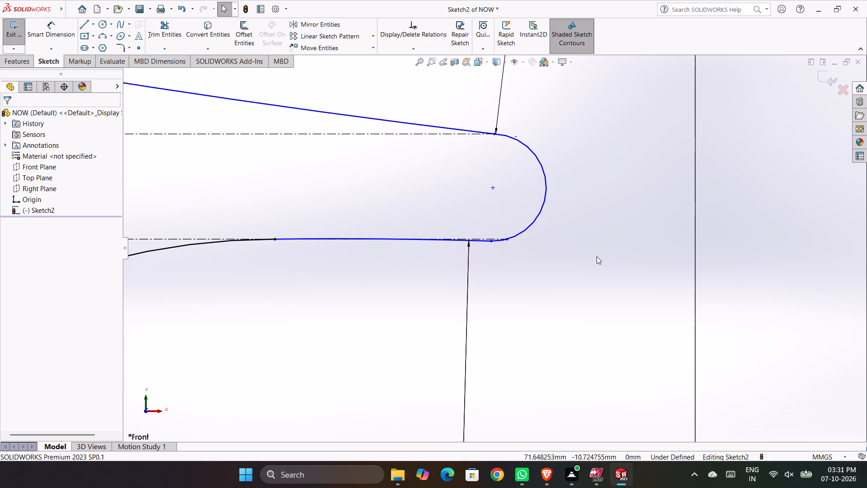
{"action": "right_click_drag", "start_coordinate": [596, 257], "coordinate": [537, 267]}
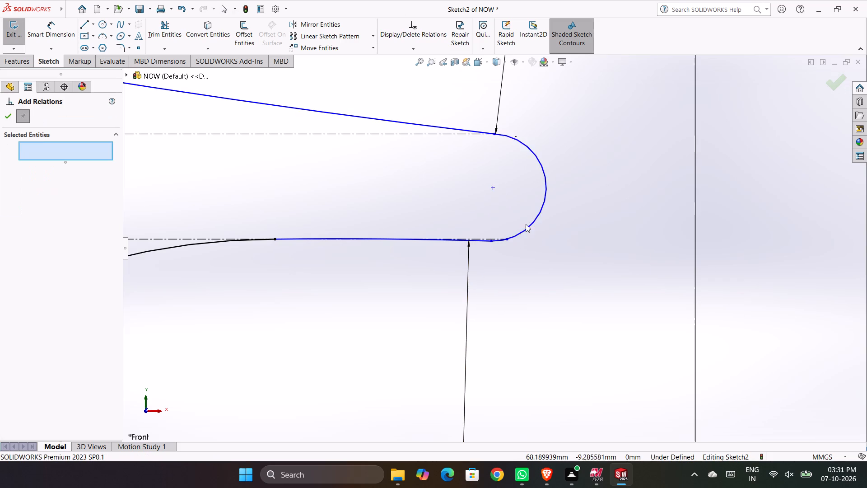
{"action": "left_click", "coordinate": [527, 230]}
{"action": "left_click", "coordinate": [470, 240]}
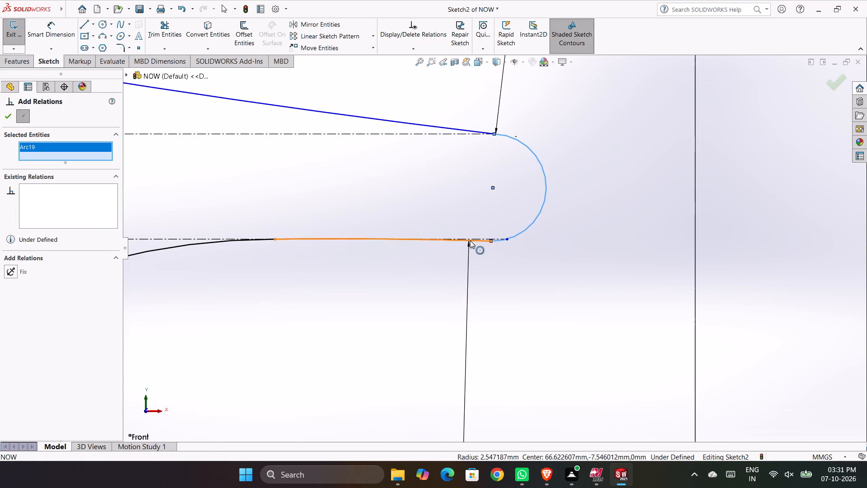
{"action": "left_click", "coordinate": [21, 297]}
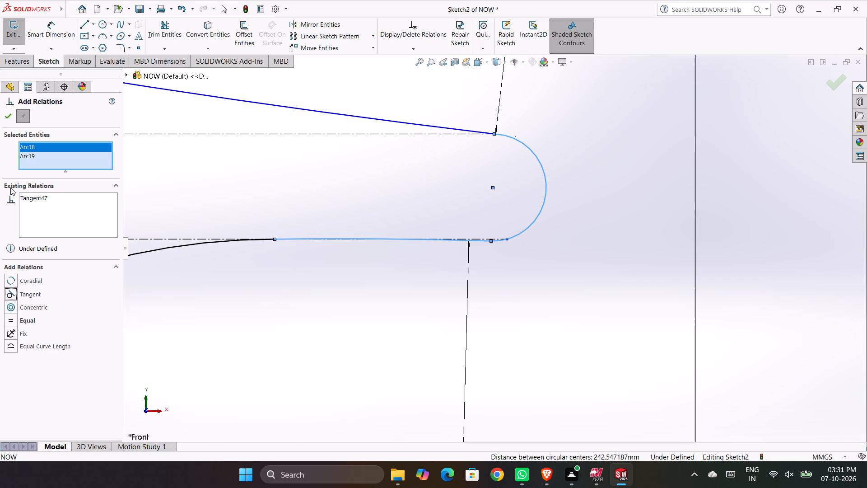
{"action": "left_click", "coordinate": [7, 114]}
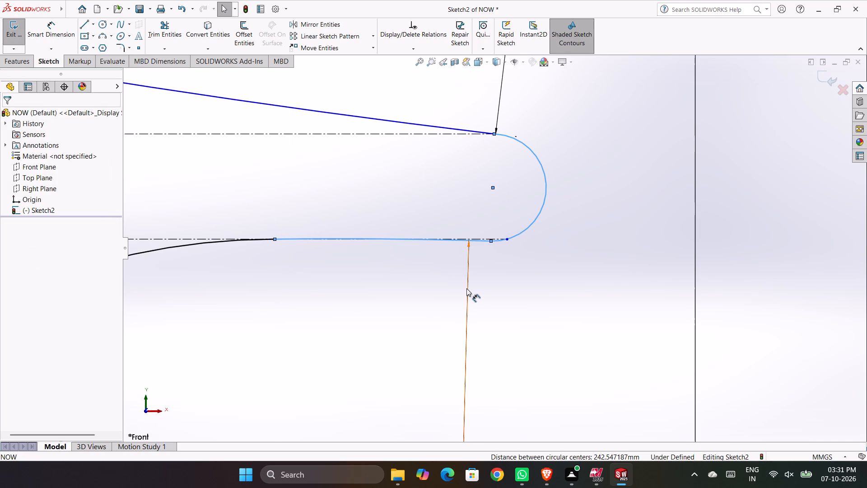
{"action": "key", "text": "Escape"}
{"action": "key", "text": "Escape"}
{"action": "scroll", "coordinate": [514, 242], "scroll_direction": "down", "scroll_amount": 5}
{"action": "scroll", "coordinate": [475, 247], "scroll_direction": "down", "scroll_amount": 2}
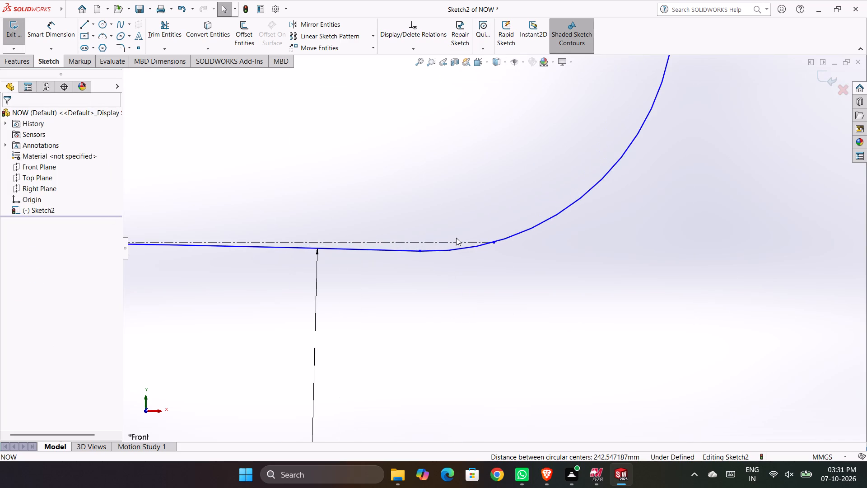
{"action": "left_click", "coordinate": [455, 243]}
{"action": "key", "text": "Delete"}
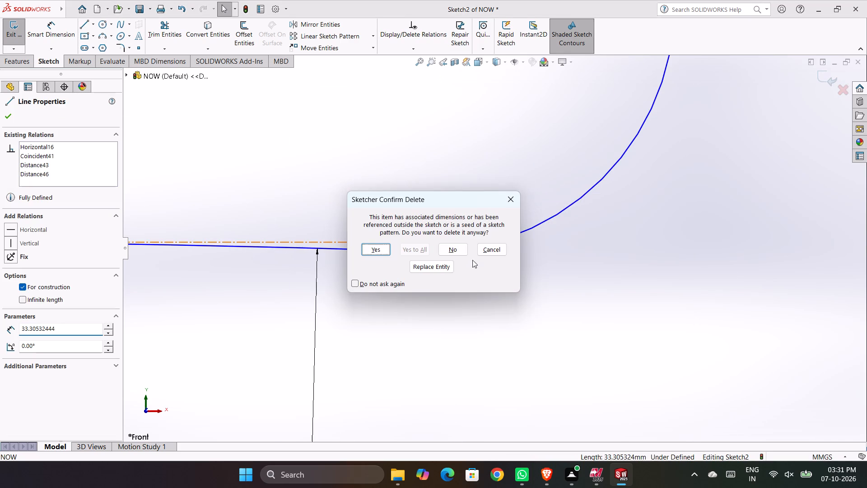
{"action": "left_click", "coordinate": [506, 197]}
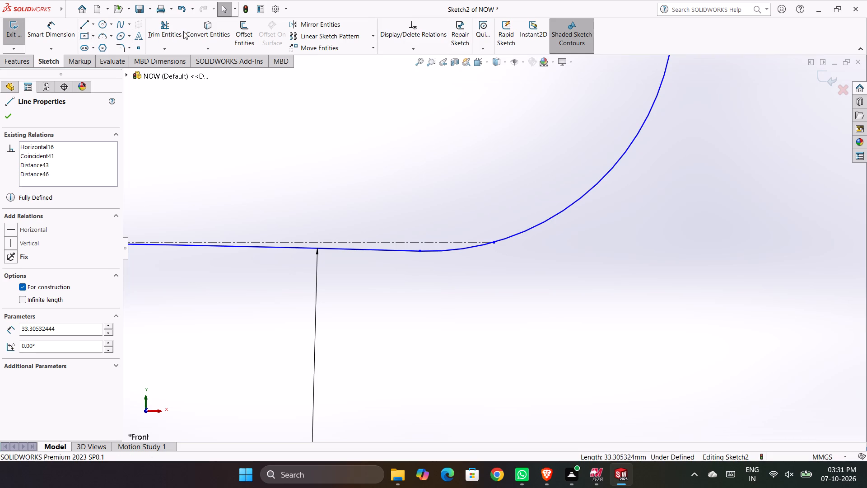
Trim the middle horizontal construction line's leftover segment between the R240 arc and the rim arc.
{"action": "left_click", "coordinate": [168, 28]}
{"action": "left_click_drag", "start_coordinate": [445, 221], "coordinate": [433, 243]}
{"action": "scroll", "coordinate": [489, 267], "scroll_direction": "up", "scroll_amount": 12}
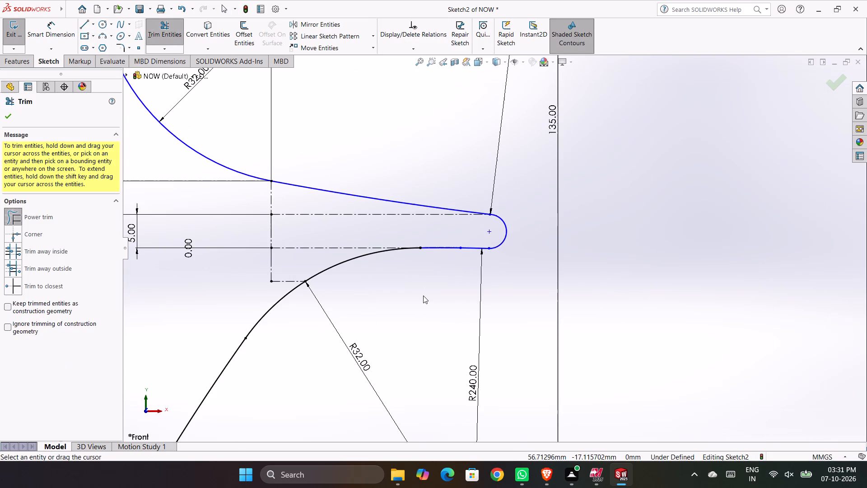
{"action": "key", "text": "Escape"}
{"action": "key", "text": "Escape"}
{"action": "key", "text": "Escape"}
{"action": "key", "text": "Escape"}
{"action": "key", "text": "Escape"}
{"action": "key", "text": "Escape"}
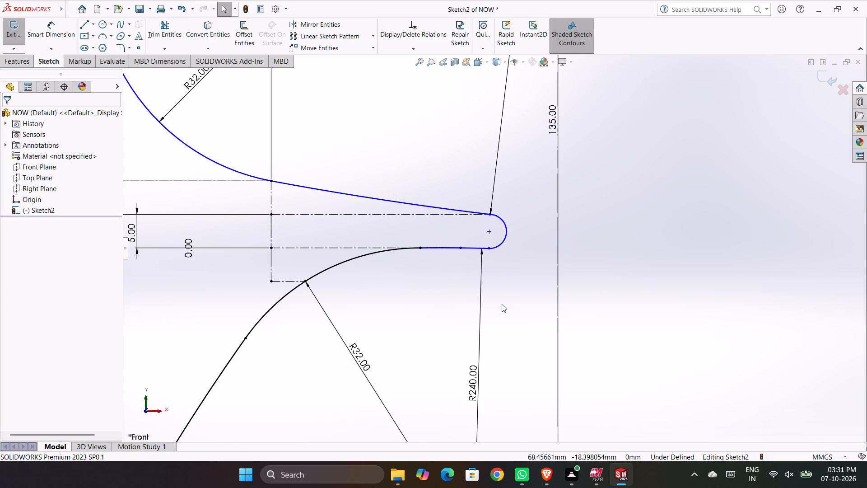
Add a radius dimension of 5 mm to the rim arc.
{"action": "key", "text": "Escape"}
{"action": "key", "text": "Escape"}
{"action": "key", "text": "Escape"}
{"action": "right_click_drag", "start_coordinate": [664, 250], "coordinate": [635, 249]}
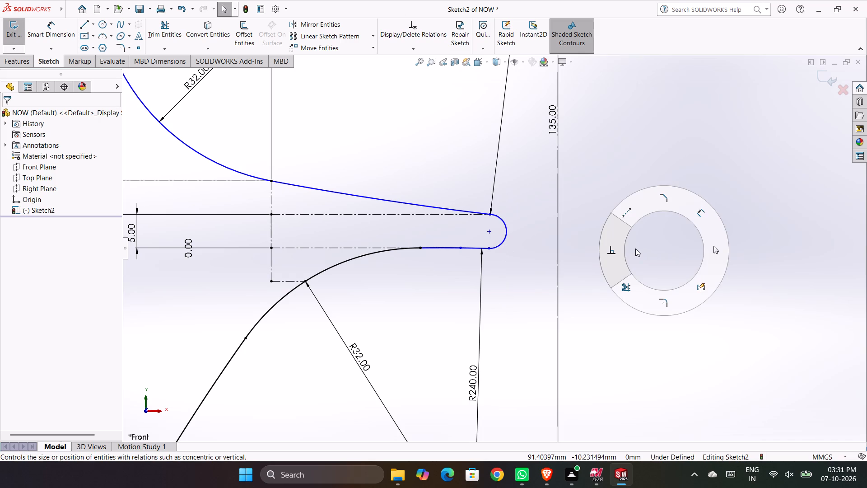
{"action": "right_click_drag", "start_coordinate": [635, 249], "coordinate": [694, 219]}
{"action": "left_click", "coordinate": [507, 224]}
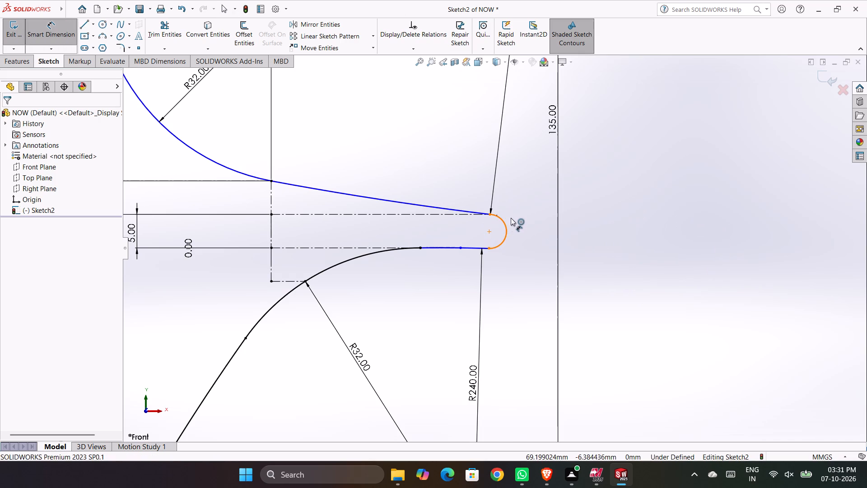
{"action": "left_click", "coordinate": [538, 200]}
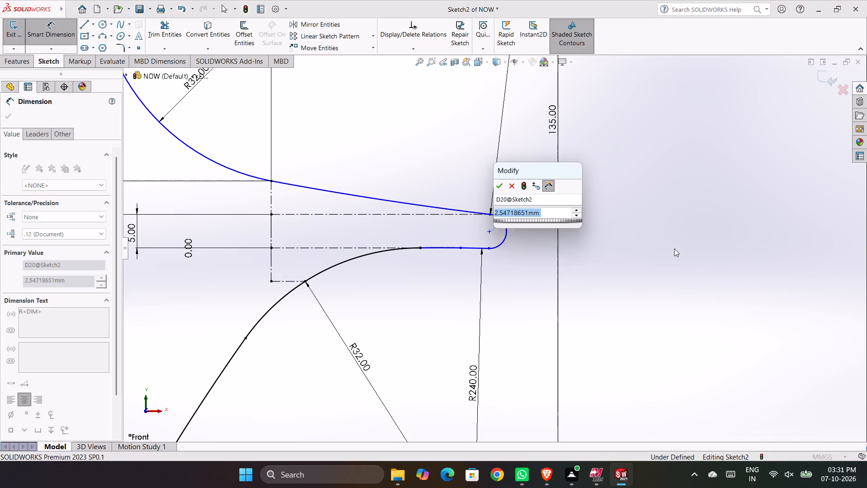
{"action": "key", "text": "5"}
{"action": "key", "text": "Return"}
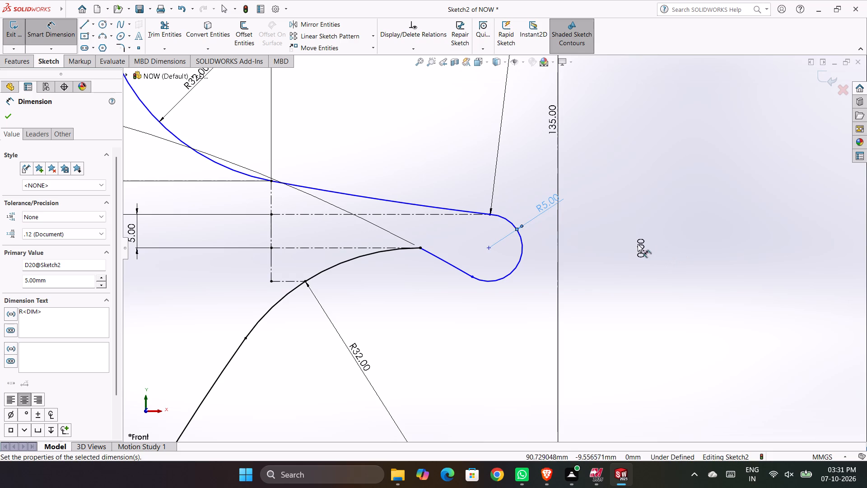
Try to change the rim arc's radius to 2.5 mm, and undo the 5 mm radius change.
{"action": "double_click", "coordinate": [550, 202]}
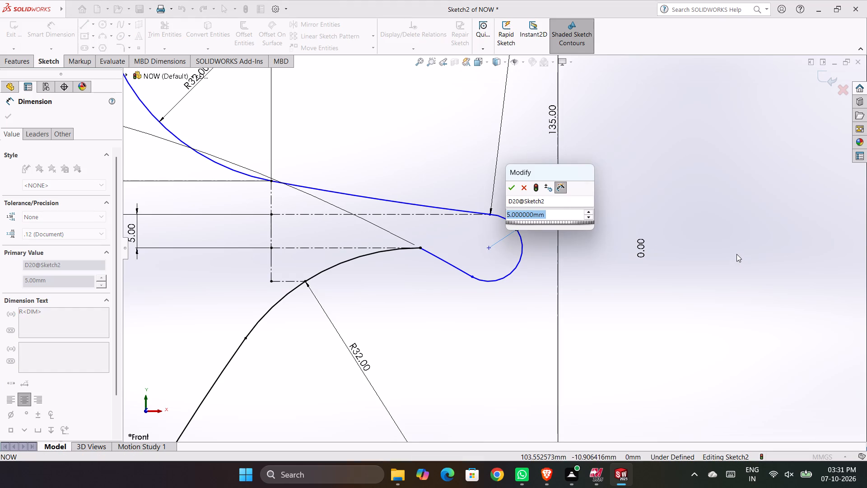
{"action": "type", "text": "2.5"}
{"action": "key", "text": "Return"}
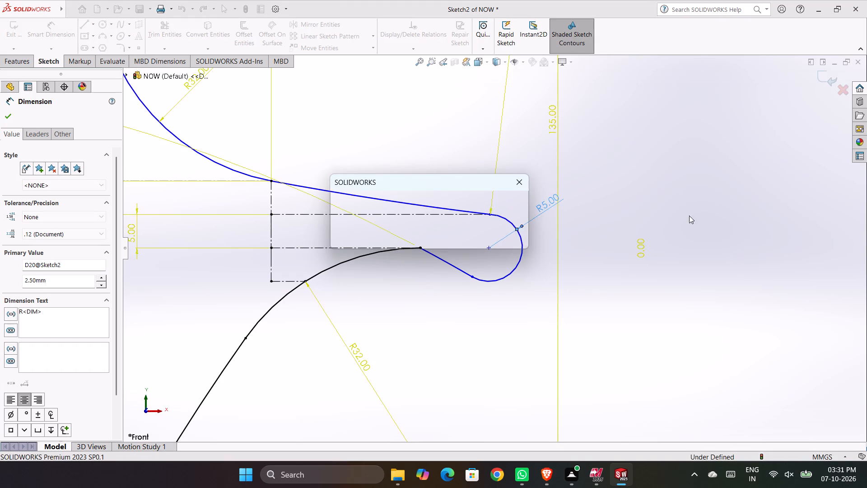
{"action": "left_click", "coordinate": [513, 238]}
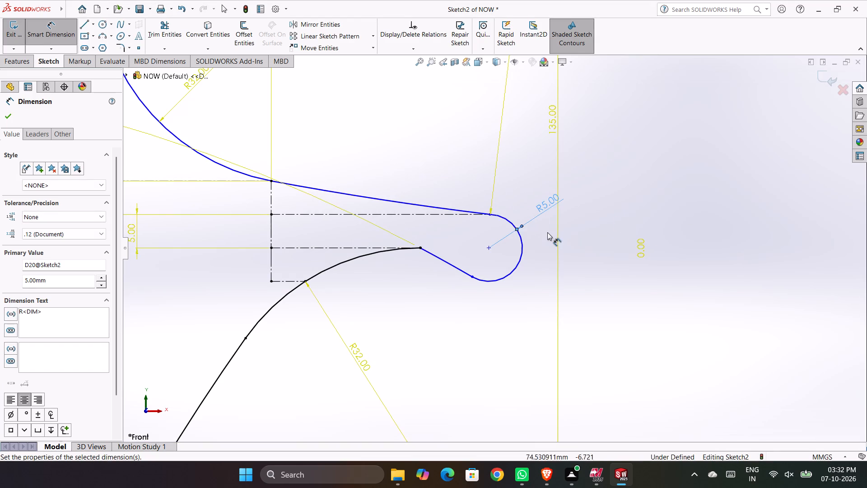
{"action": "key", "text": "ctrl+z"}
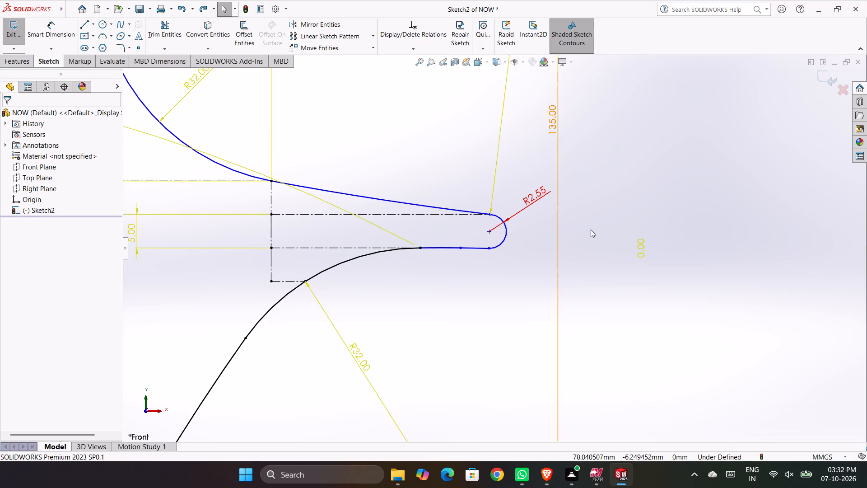
Set the rim arc's radius dimension to 2.5 mm.
{"action": "left_click", "coordinate": [634, 226]}
{"action": "key", "text": "grave"}
{"action": "key", "text": "grave"}
{"action": "key", "text": "Escape"}
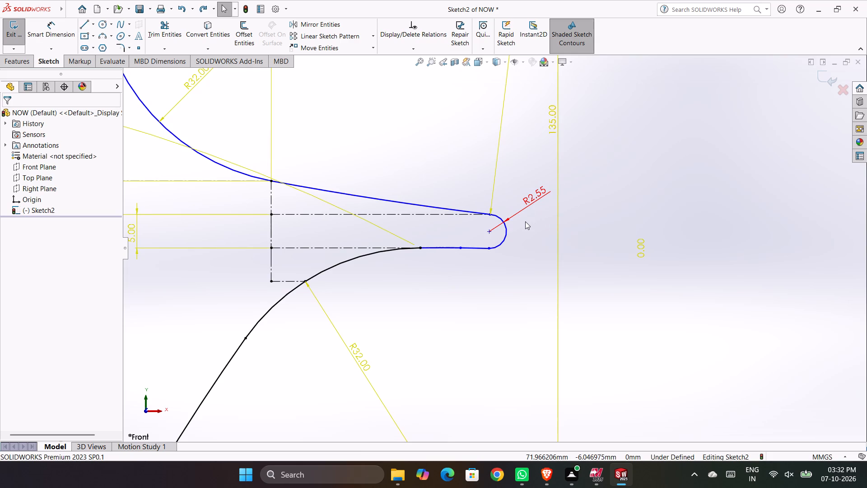
{"action": "key", "text": "Escape"}
{"action": "key", "text": "Escape"}
{"action": "key", "text": "Escape"}
{"action": "left_click", "coordinate": [698, 231]}
{"action": "double_click", "coordinate": [538, 198]}
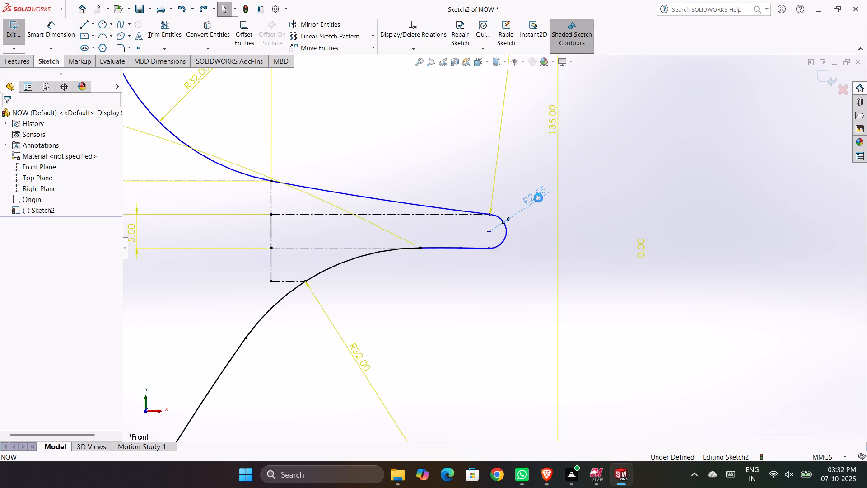
{"action": "type", "text": "2.5"}
{"action": "key", "text": "Return"}
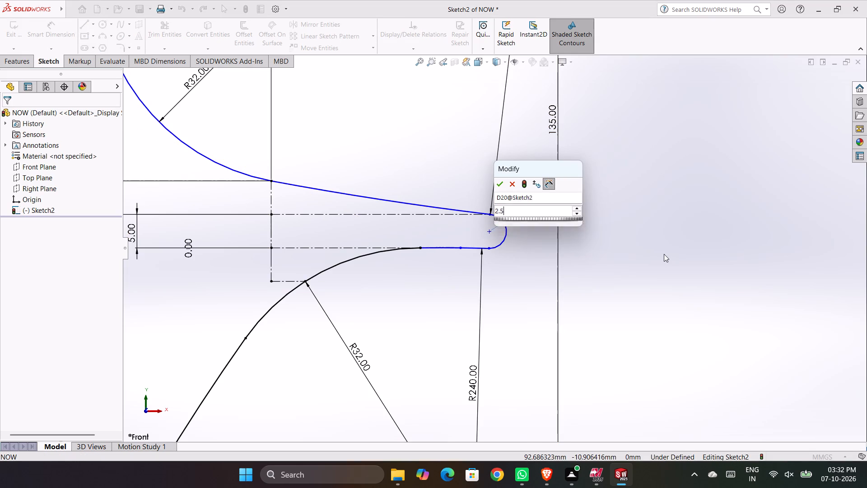
{"action": "left_click", "coordinate": [627, 180]}
Reposition the labels of the upper tip's R5 dimension and the upper concave arc's R32 dimension.
{"action": "scroll", "coordinate": [749, 225], "scroll_direction": "up", "scroll_amount": 5}
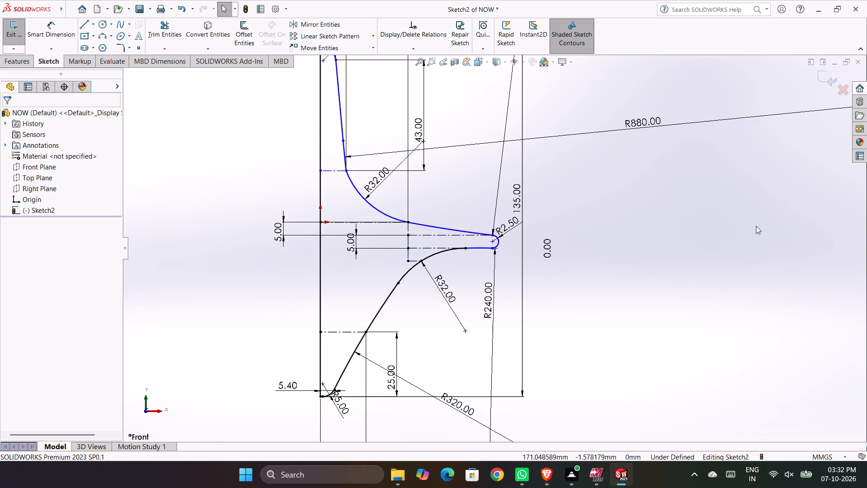
{"action": "scroll", "coordinate": [419, 190], "scroll_direction": "down", "scroll_amount": 2}
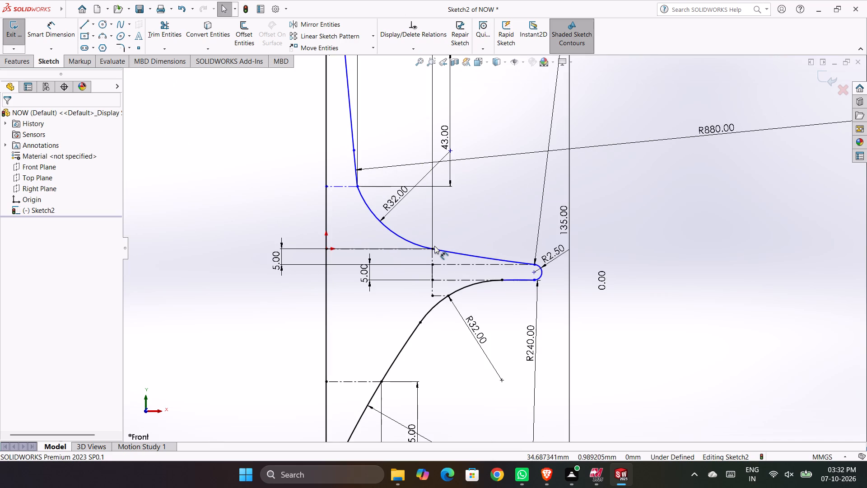
{"action": "left_click", "coordinate": [681, 235]}
{"action": "scroll", "coordinate": [388, 161], "scroll_direction": "up", "scroll_amount": 4}
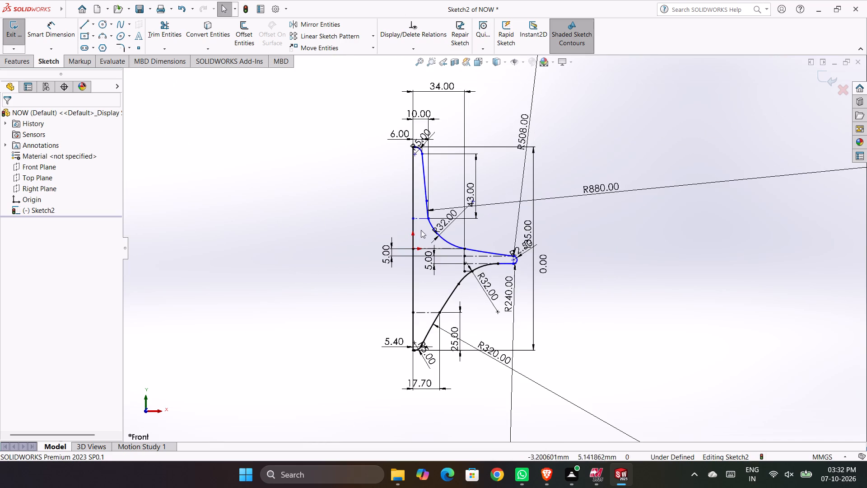
{"action": "scroll", "coordinate": [481, 199], "scroll_direction": "down", "scroll_amount": 1}
{"action": "left_click_drag", "start_coordinate": [411, 132], "coordinate": [438, 113]}
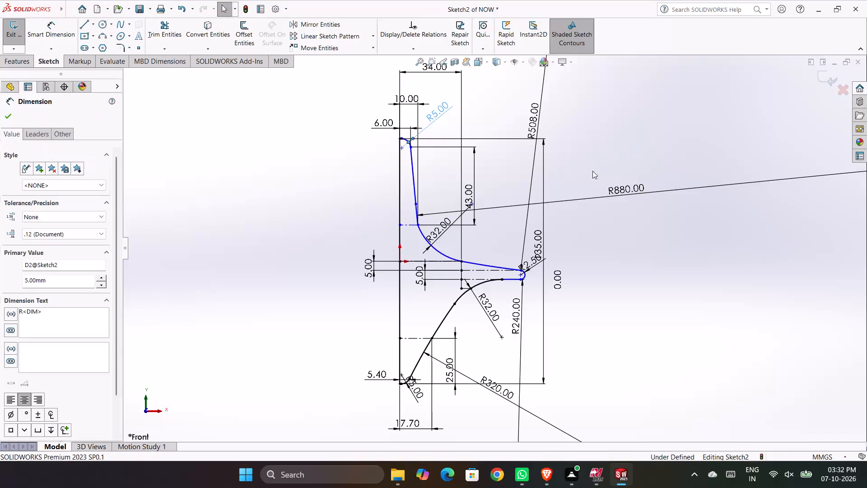
{"action": "left_click", "coordinate": [645, 141]}
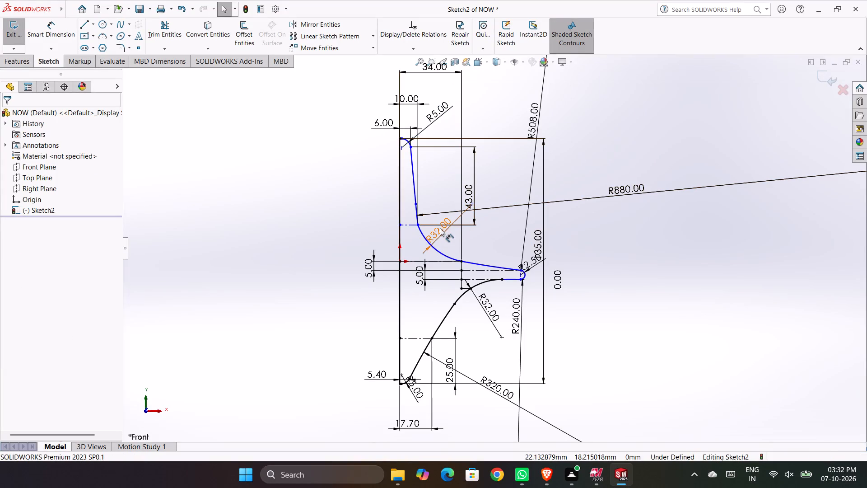
{"action": "left_click_drag", "start_coordinate": [440, 228], "coordinate": [430, 235]}
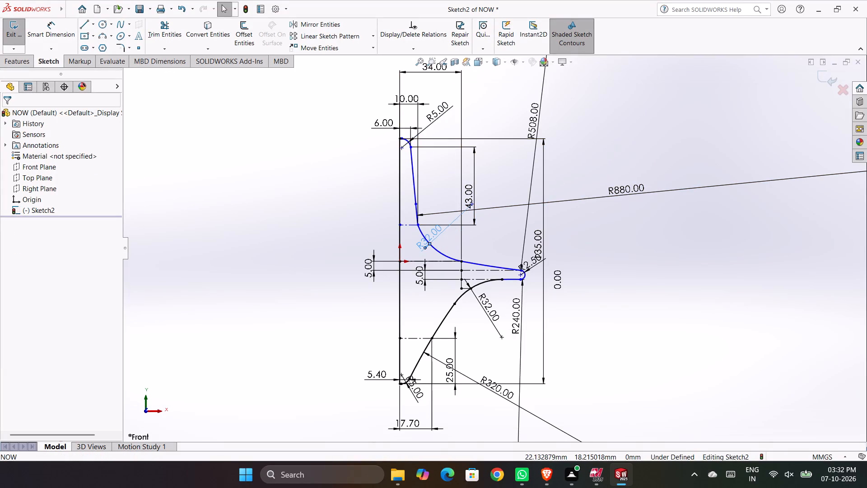
{"action": "left_click", "coordinate": [617, 271]}
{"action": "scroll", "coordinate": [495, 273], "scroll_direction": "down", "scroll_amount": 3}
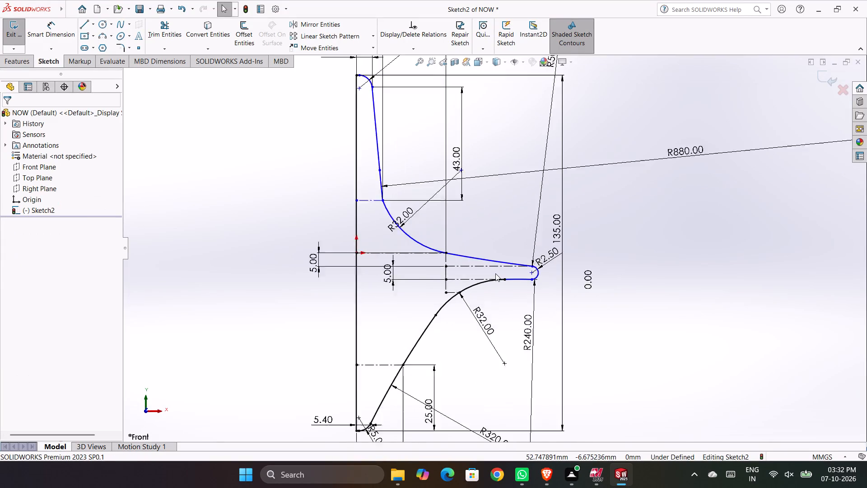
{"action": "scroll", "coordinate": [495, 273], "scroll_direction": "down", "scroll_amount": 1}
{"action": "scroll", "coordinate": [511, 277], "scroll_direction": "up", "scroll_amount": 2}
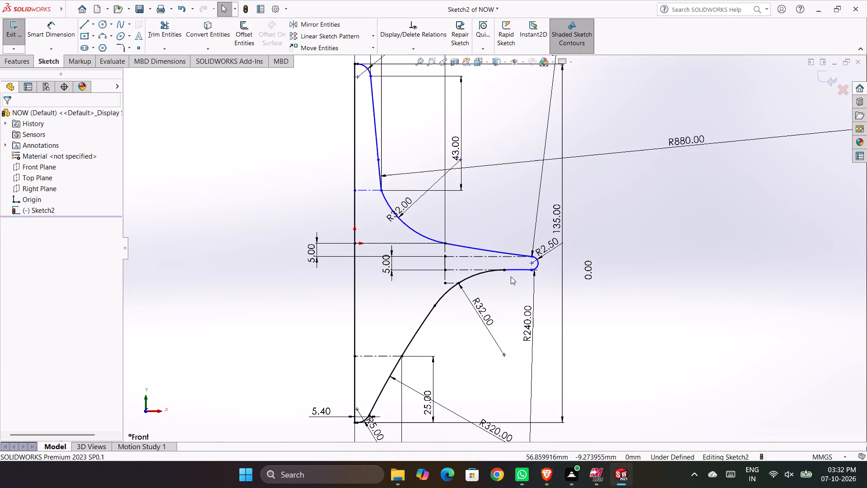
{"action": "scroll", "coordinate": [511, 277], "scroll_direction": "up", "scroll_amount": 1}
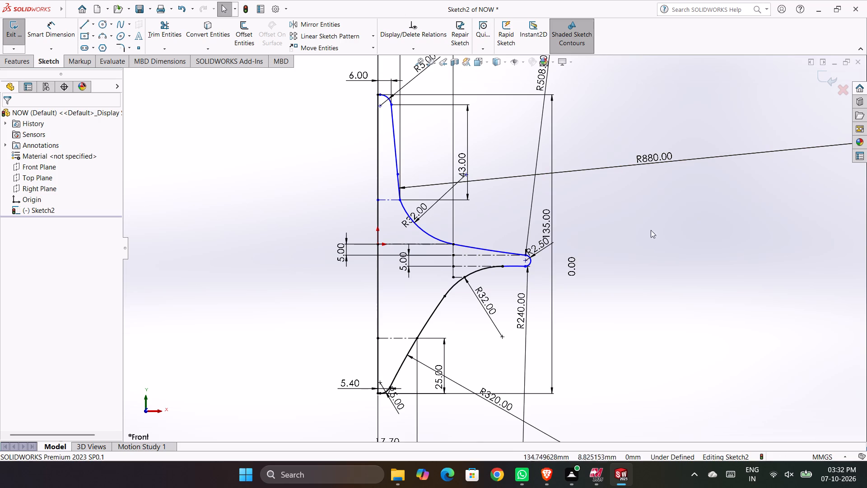
Switch to Mastercam and draw a line parallel to the profile's leftmost vertical edge, offset 15 mm inward.
{"action": "left_click", "coordinate": [591, 486]}
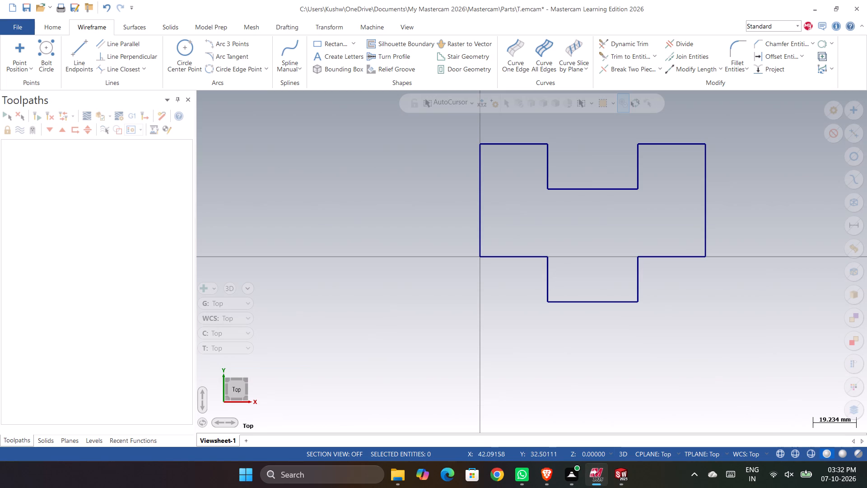
{"action": "left_click", "coordinate": [80, 44]}
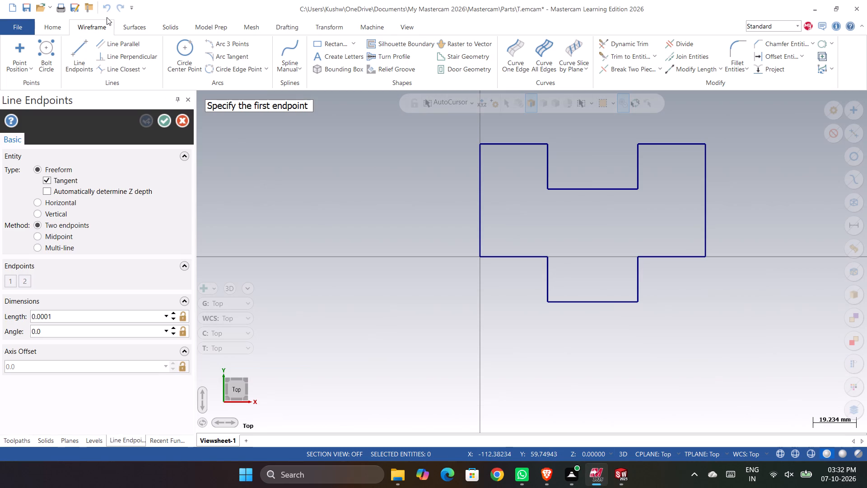
{"action": "left_click", "coordinate": [117, 46]}
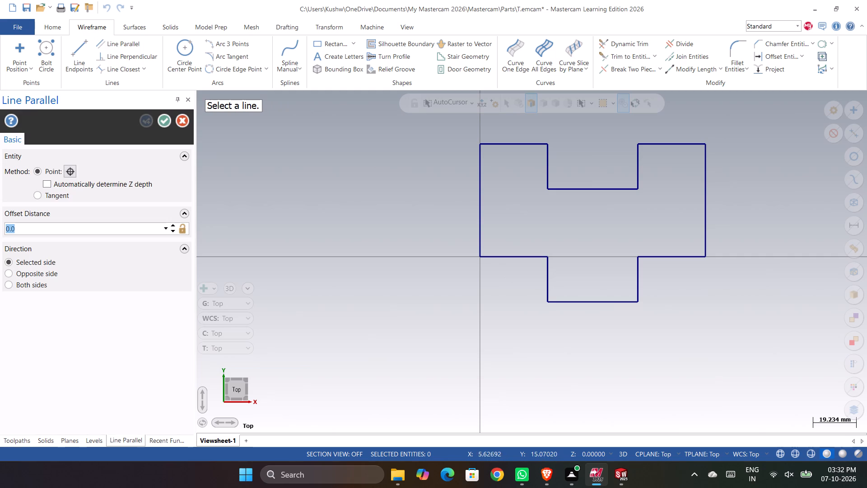
{"action": "left_click", "coordinate": [485, 221]}
{"action": "left_click", "coordinate": [512, 227]}
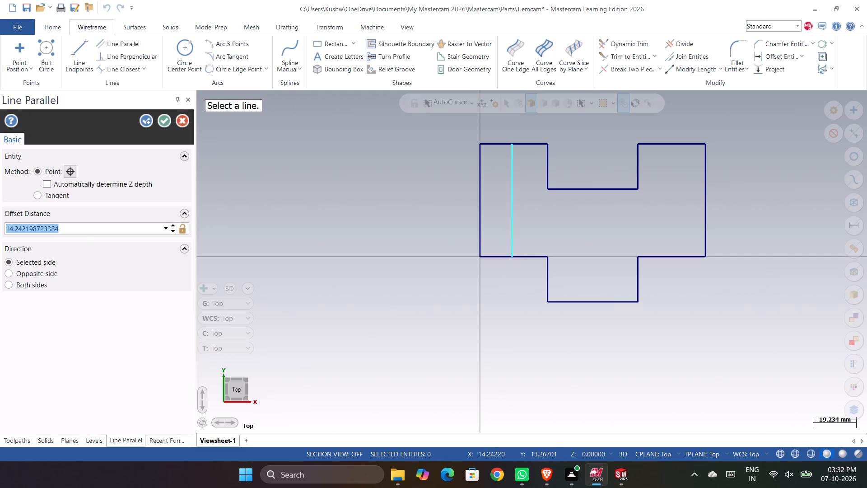
{"action": "type", "text": "15"}
{"action": "key", "text": "Return"}
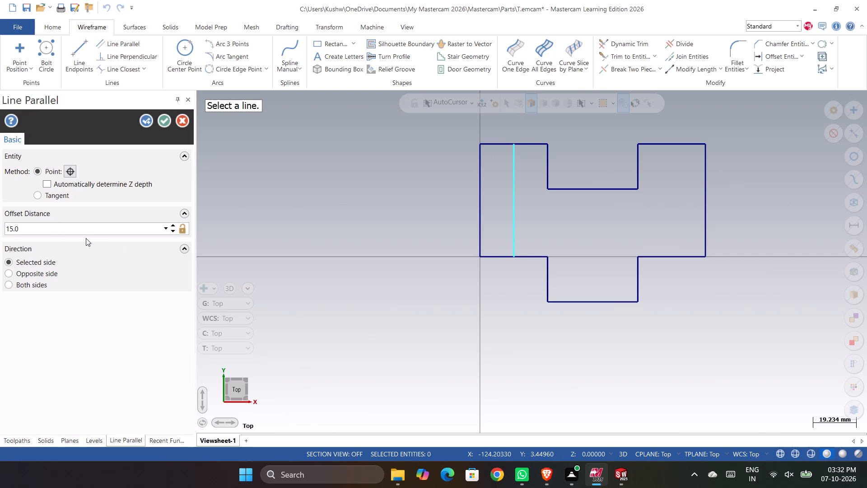
{"action": "left_click", "coordinate": [160, 121]}
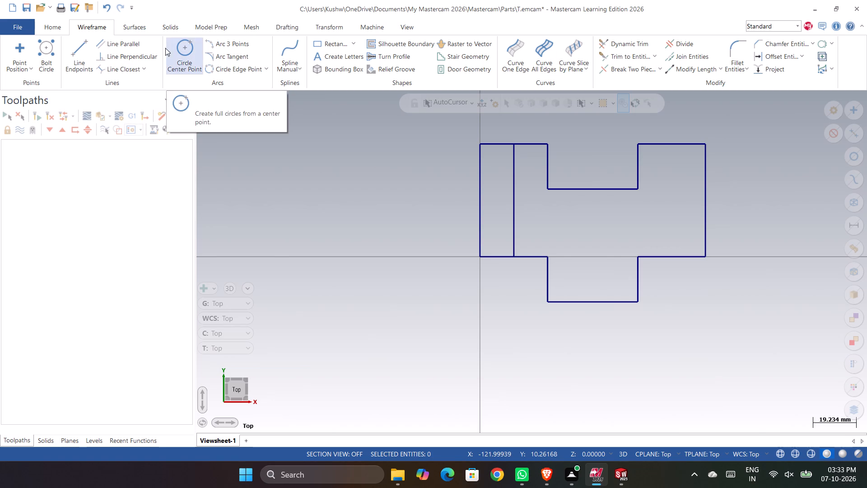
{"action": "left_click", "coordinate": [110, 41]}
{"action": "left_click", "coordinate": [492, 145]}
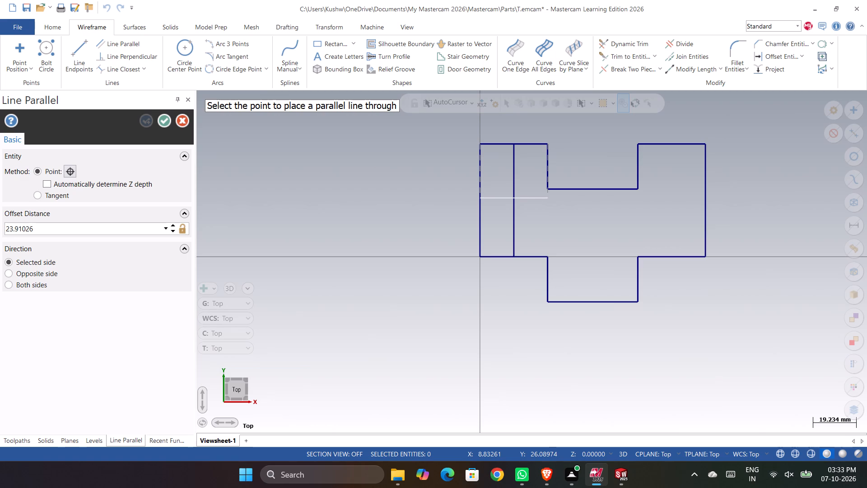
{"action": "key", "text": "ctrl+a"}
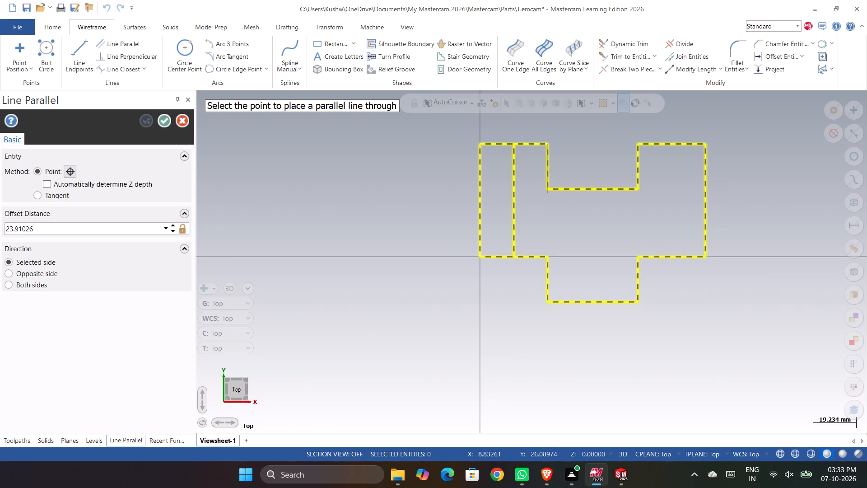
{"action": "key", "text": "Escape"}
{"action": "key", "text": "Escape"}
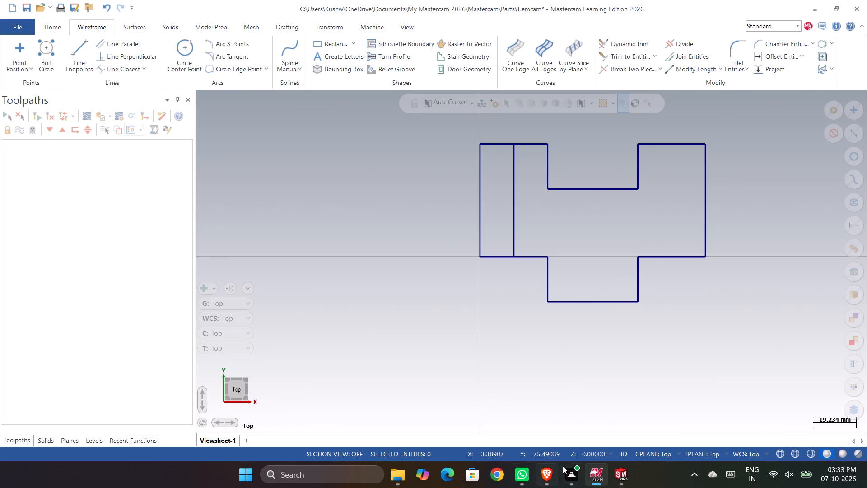
Return to SOLIDWORKS and delete the short horizontal construction line between the axis and the junction of the R880 and upper R32 arcs.
{"action": "left_click", "coordinate": [620, 469]}
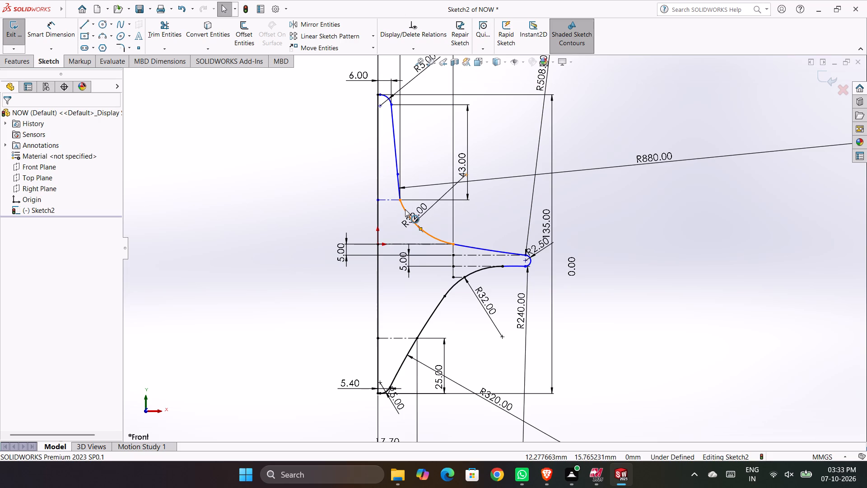
{"action": "left_click", "coordinate": [464, 277]}
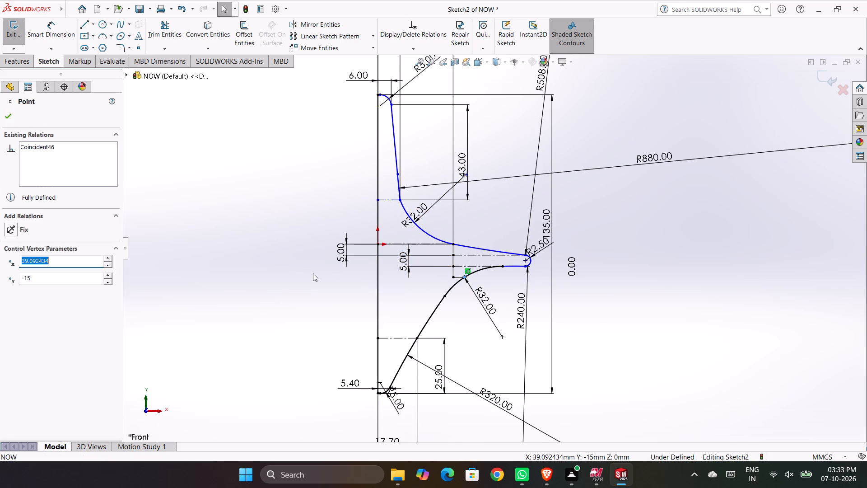
{"action": "key", "text": "Escape"}
{"action": "key", "text": "Escape"}
{"action": "key", "text": "Escape"}
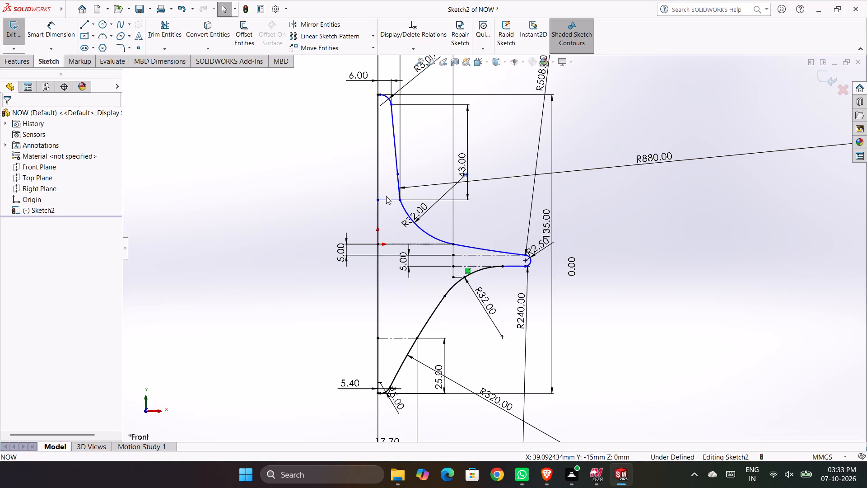
{"action": "left_click", "coordinate": [387, 200]}
{"action": "key", "text": "Delete"}
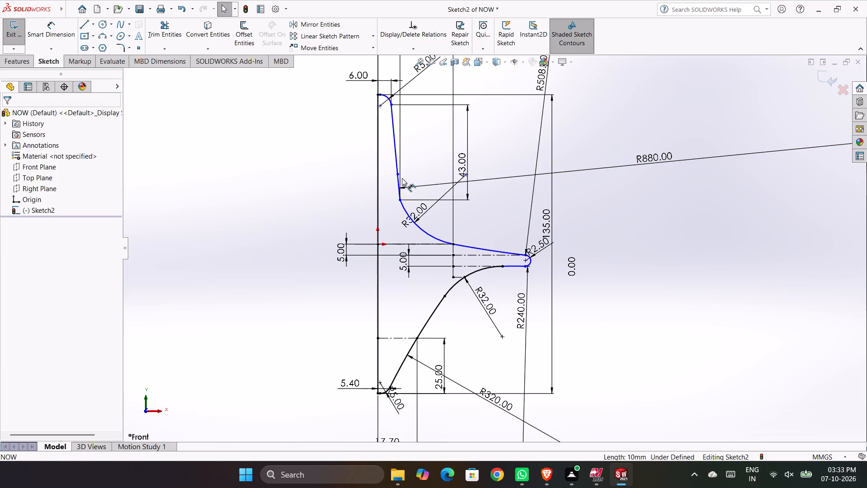
Delete the 43 mm vertical dimension attached to the junction of the R880 and upper R32 arcs.
{"action": "scroll", "coordinate": [405, 176], "scroll_direction": "down", "scroll_amount": 4}
{"action": "left_click", "coordinate": [410, 253]}
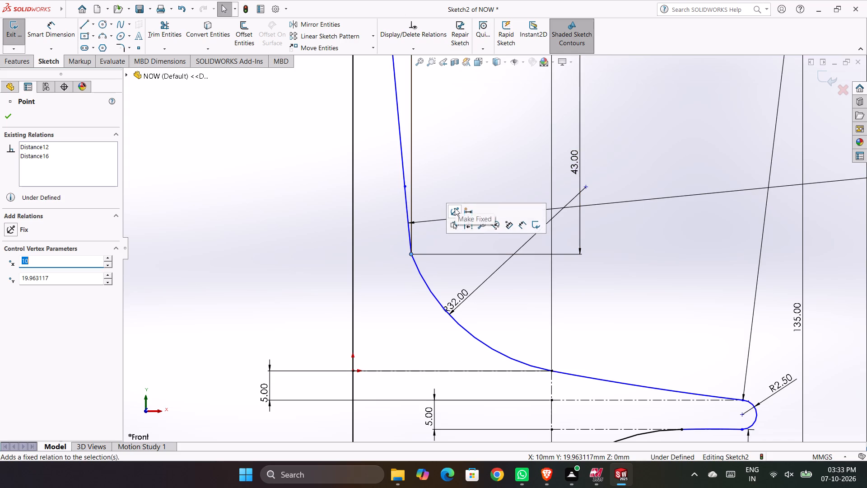
{"action": "left_click", "coordinate": [578, 160]}
{"action": "key", "text": "Delete"}
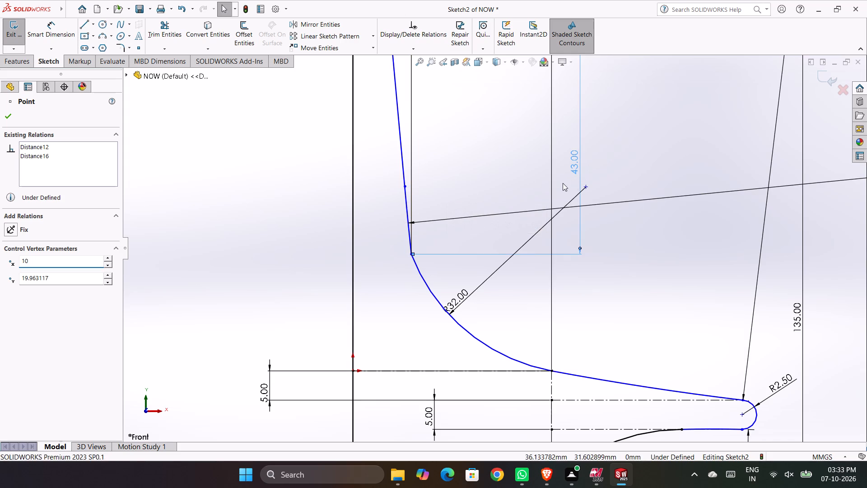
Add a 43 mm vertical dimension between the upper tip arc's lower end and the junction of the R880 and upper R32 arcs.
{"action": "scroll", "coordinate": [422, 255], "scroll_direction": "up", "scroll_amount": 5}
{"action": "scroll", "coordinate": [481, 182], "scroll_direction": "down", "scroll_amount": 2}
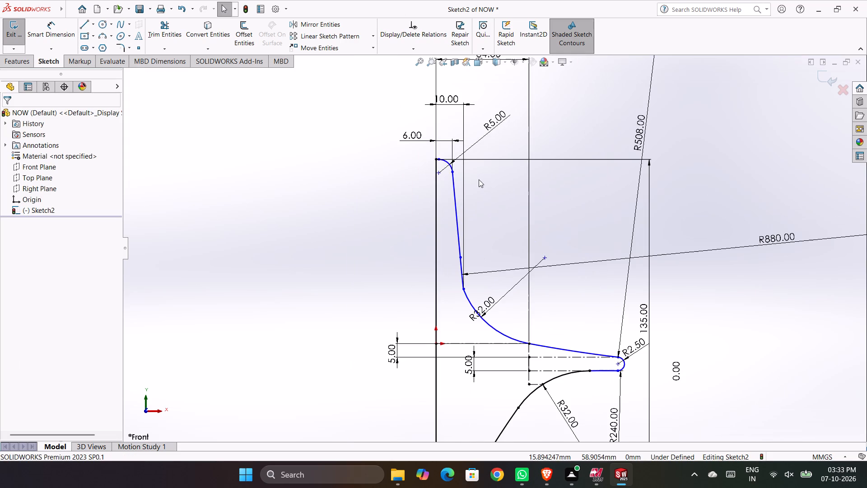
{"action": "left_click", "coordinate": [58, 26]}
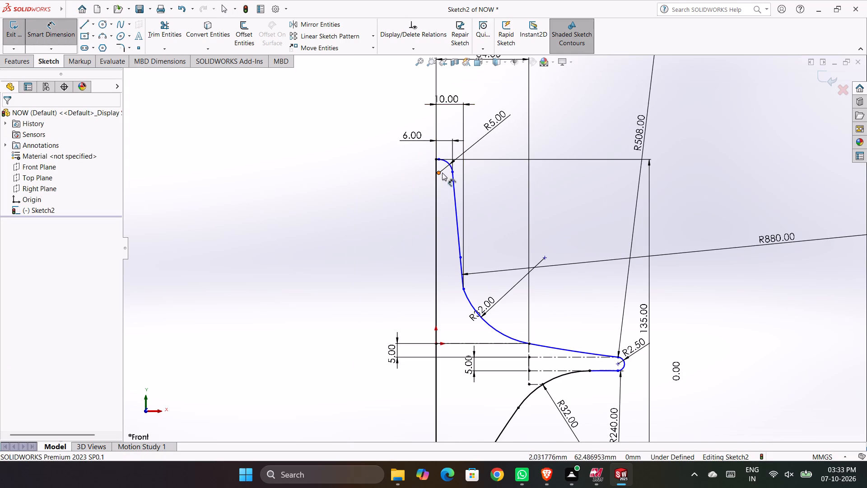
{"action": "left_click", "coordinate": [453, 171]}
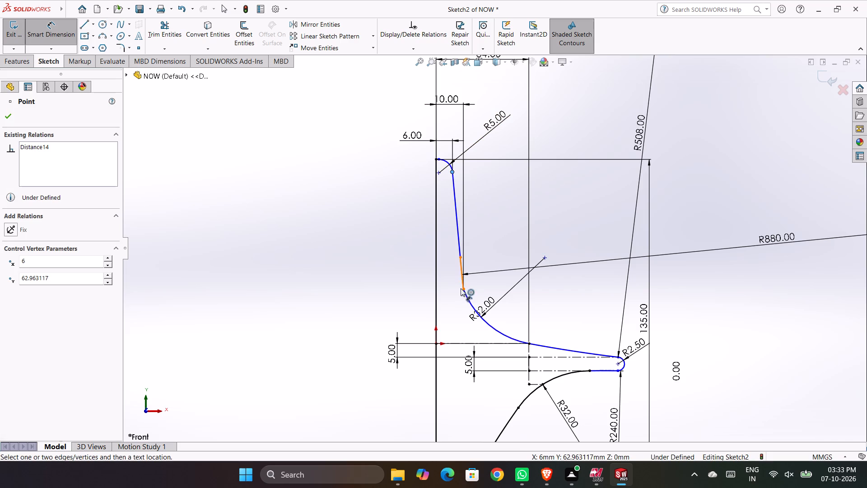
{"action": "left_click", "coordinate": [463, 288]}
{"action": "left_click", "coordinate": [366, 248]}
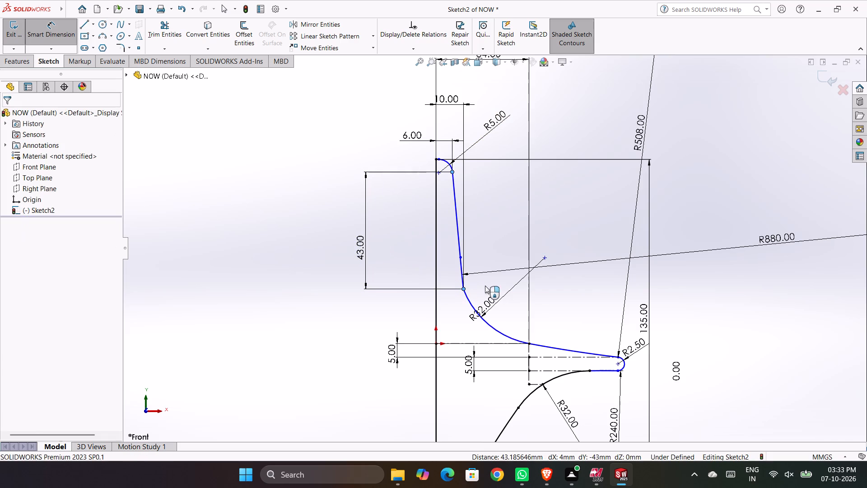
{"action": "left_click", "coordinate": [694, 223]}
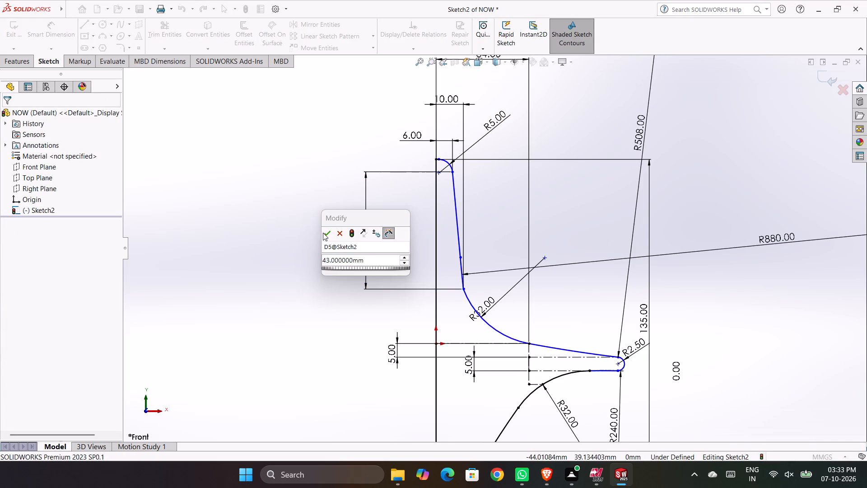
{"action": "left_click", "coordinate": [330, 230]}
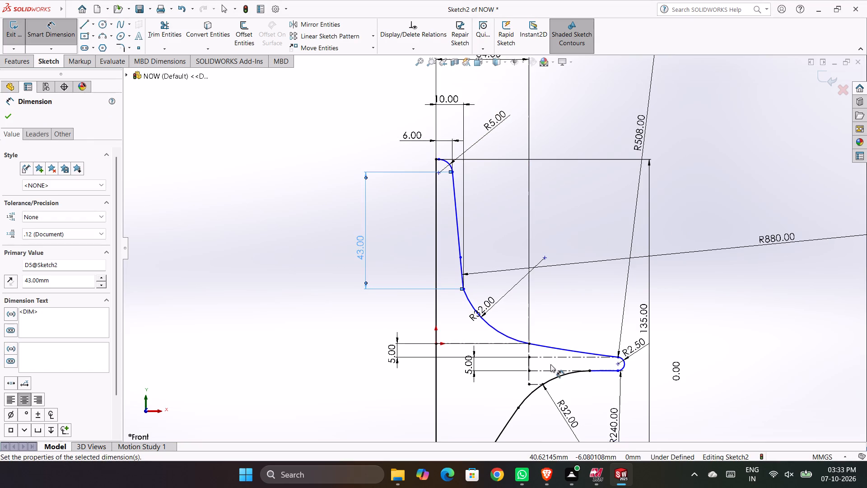
Reposition the R240 dimension label outward, clear of the rim and the 135 mm height dimension.
{"action": "scroll", "coordinate": [550, 364], "scroll_direction": "up", "scroll_amount": 1}
{"action": "scroll", "coordinate": [609, 355], "scroll_direction": "down", "scroll_amount": 1}
{"action": "scroll", "coordinate": [472, 305], "scroll_direction": "down", "scroll_amount": 1}
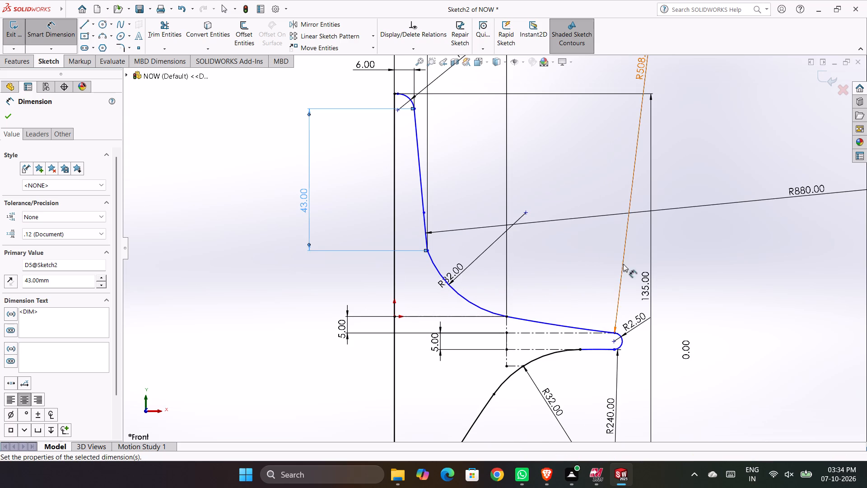
{"action": "scroll", "coordinate": [611, 331], "scroll_direction": "up", "scroll_amount": 1}
{"action": "scroll", "coordinate": [621, 338], "scroll_direction": "down", "scroll_amount": 2}
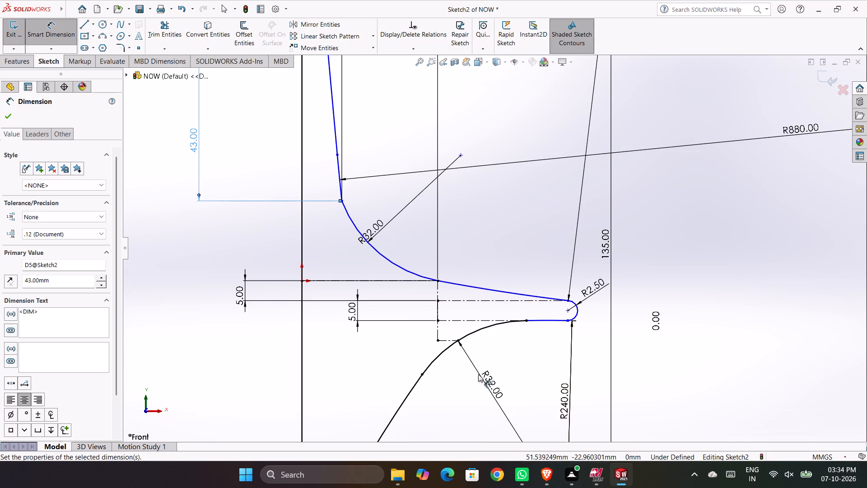
{"action": "left_click_drag", "start_coordinate": [564, 396], "coordinate": [648, 391]}
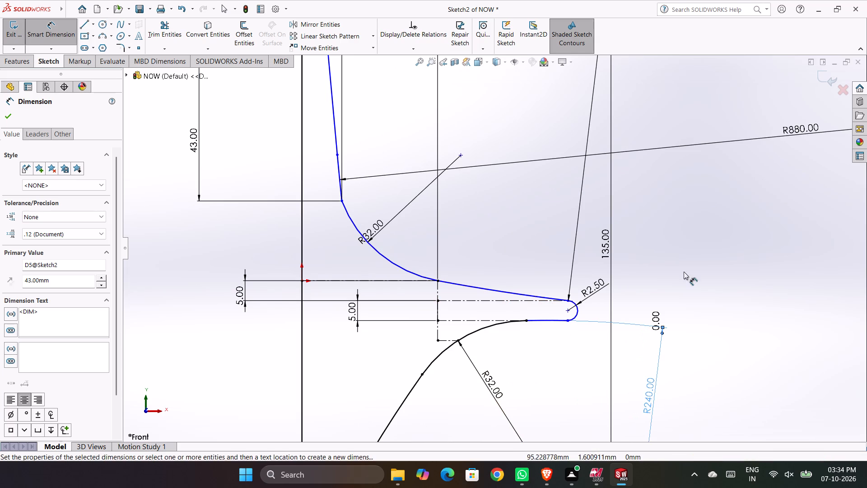
{"action": "left_click", "coordinate": [689, 258]}
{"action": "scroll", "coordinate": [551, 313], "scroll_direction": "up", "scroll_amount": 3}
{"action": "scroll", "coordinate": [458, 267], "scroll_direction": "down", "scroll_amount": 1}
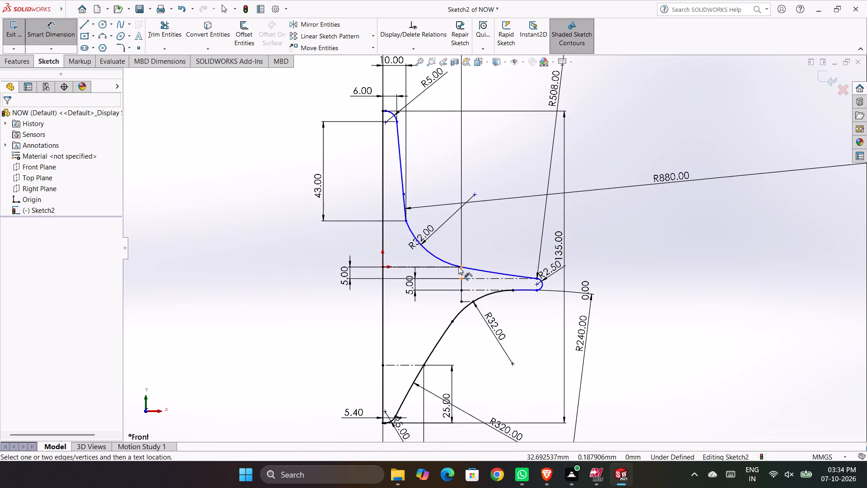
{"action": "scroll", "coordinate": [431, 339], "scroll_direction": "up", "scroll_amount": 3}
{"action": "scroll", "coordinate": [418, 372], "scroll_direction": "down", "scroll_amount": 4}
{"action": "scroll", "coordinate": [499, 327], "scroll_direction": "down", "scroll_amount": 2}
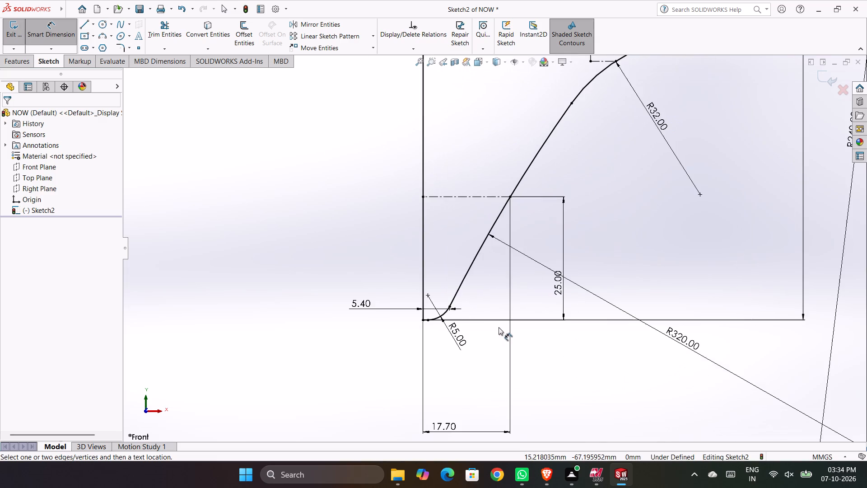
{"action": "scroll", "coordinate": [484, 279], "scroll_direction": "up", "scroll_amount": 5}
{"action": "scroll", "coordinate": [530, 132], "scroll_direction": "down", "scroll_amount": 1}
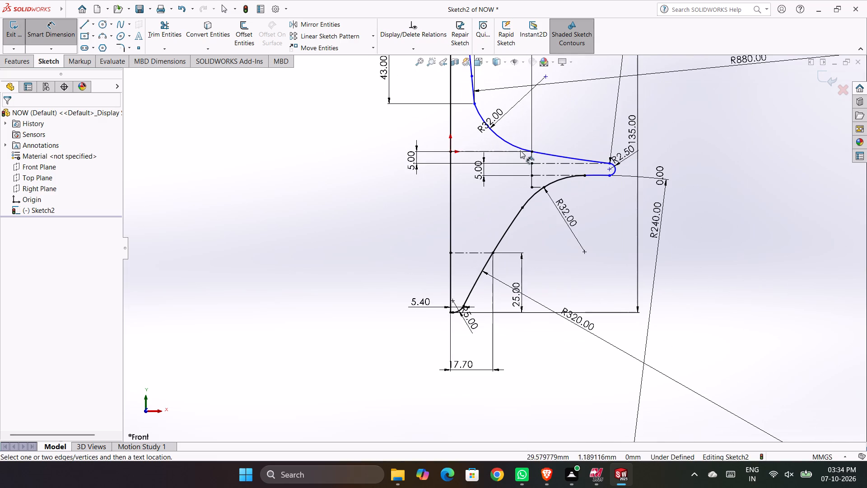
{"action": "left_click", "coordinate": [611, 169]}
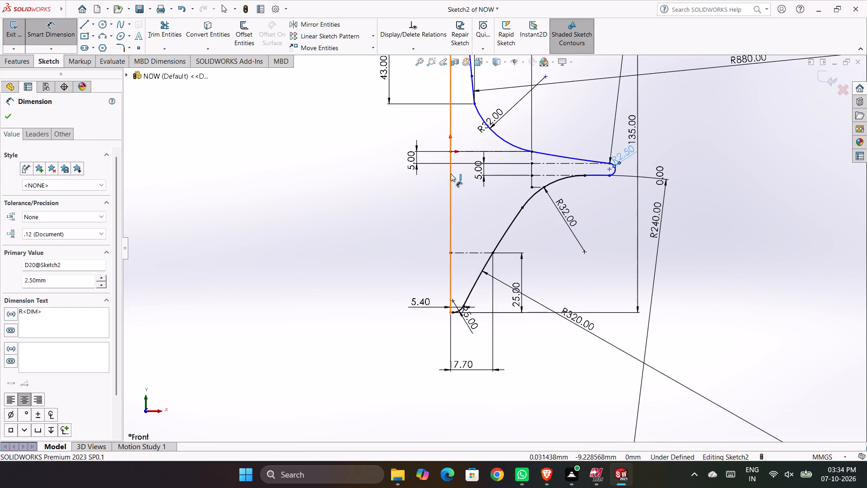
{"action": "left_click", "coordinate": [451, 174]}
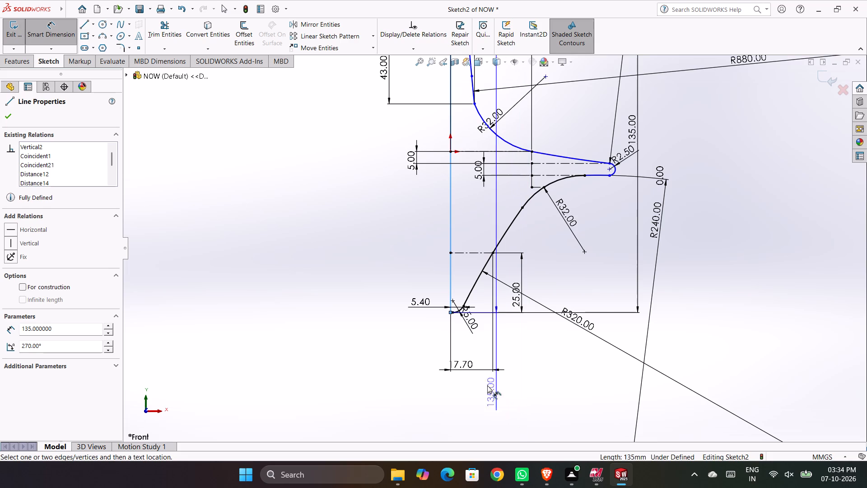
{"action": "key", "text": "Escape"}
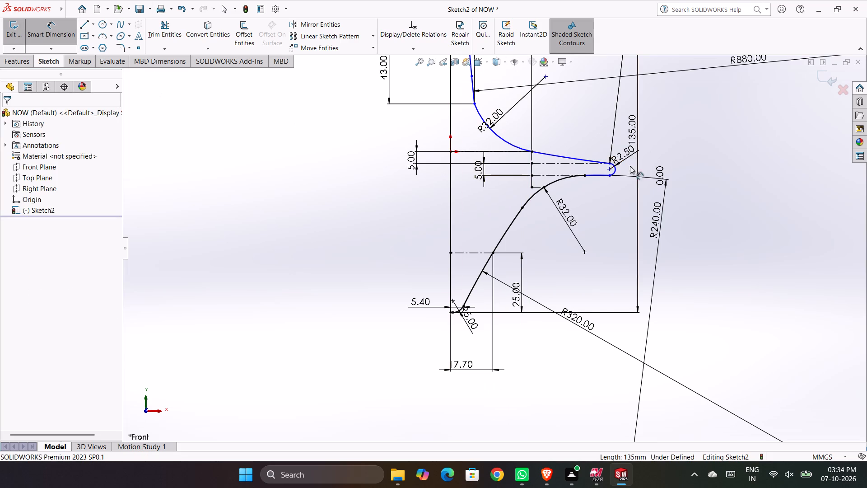
Dimension the horizontal distance from the vertical axis line to the centre of the R2.5 rim arc, below the profile.
{"action": "left_click", "coordinate": [610, 168]}
{"action": "left_click", "coordinate": [450, 179]}
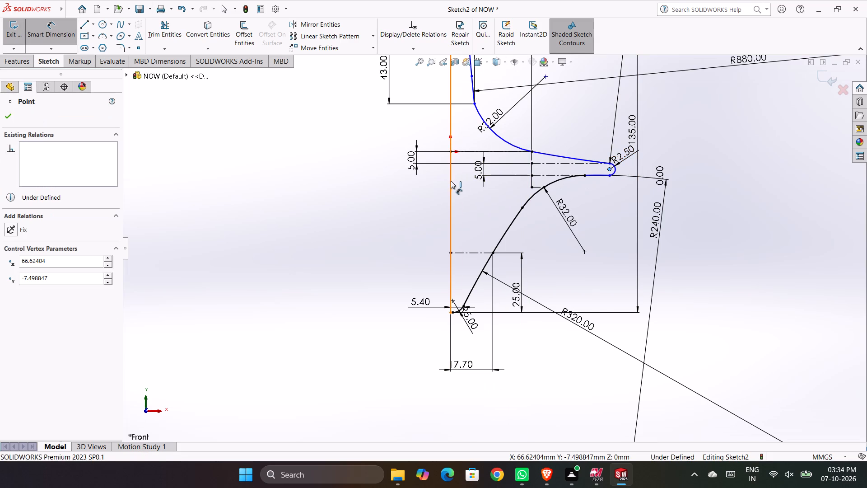
{"action": "left_click", "coordinate": [527, 422]}
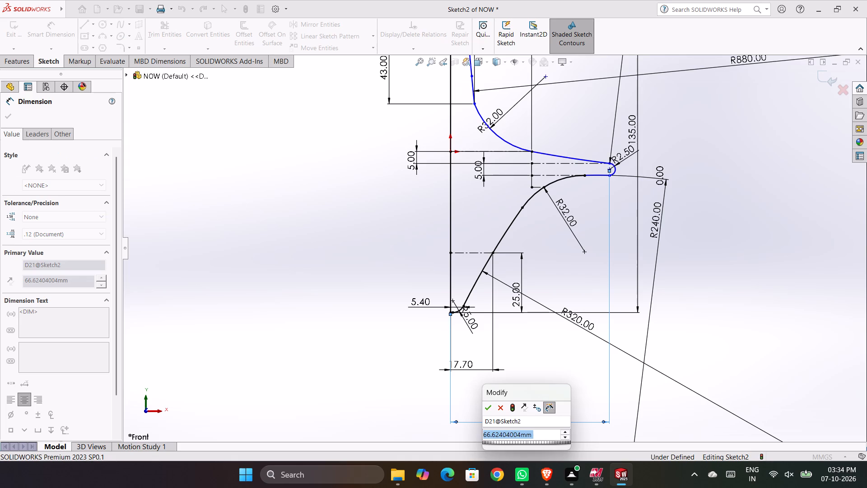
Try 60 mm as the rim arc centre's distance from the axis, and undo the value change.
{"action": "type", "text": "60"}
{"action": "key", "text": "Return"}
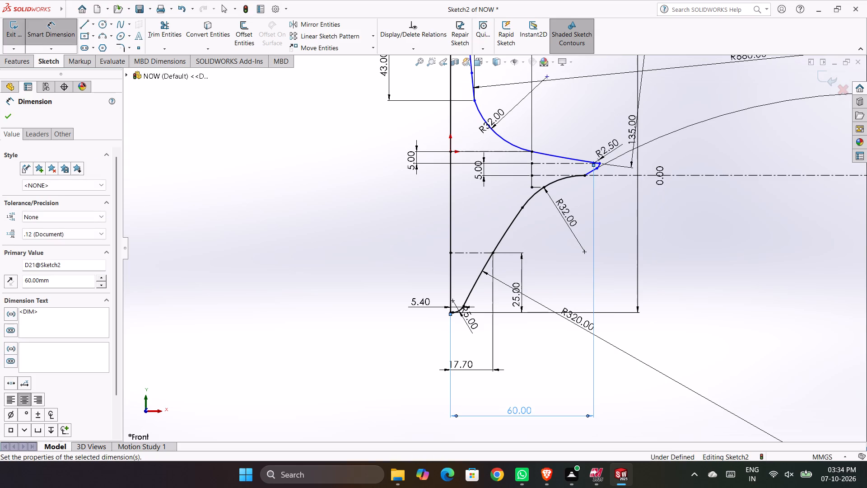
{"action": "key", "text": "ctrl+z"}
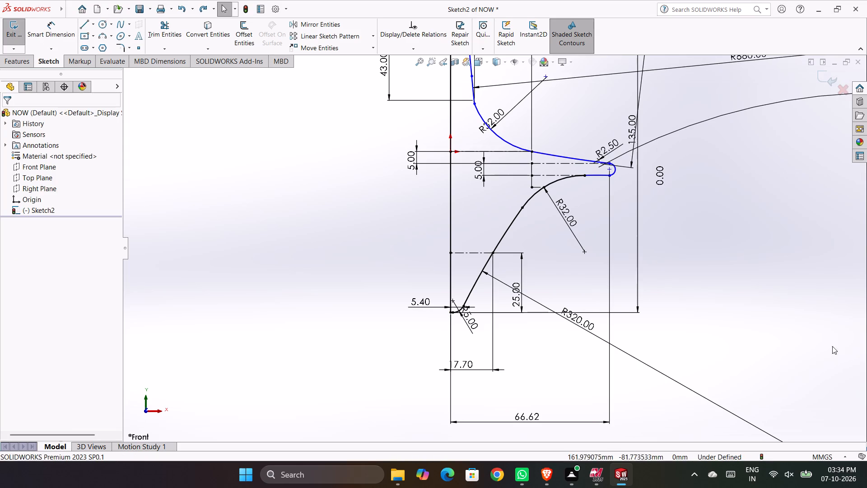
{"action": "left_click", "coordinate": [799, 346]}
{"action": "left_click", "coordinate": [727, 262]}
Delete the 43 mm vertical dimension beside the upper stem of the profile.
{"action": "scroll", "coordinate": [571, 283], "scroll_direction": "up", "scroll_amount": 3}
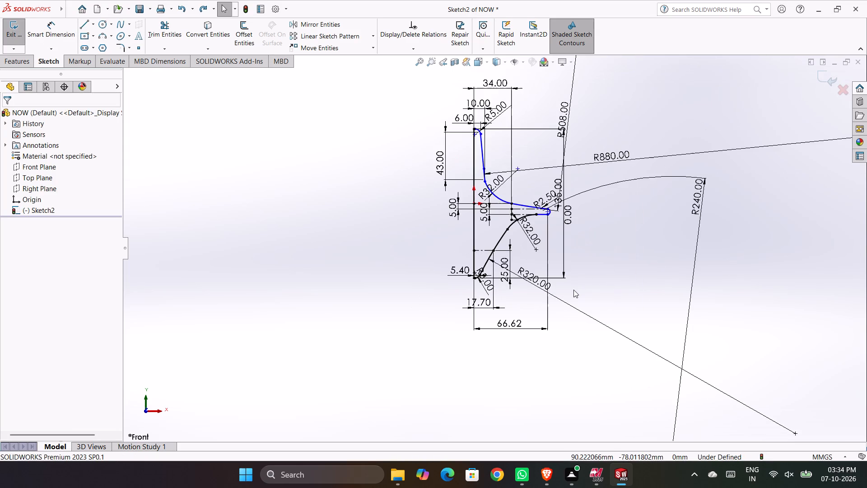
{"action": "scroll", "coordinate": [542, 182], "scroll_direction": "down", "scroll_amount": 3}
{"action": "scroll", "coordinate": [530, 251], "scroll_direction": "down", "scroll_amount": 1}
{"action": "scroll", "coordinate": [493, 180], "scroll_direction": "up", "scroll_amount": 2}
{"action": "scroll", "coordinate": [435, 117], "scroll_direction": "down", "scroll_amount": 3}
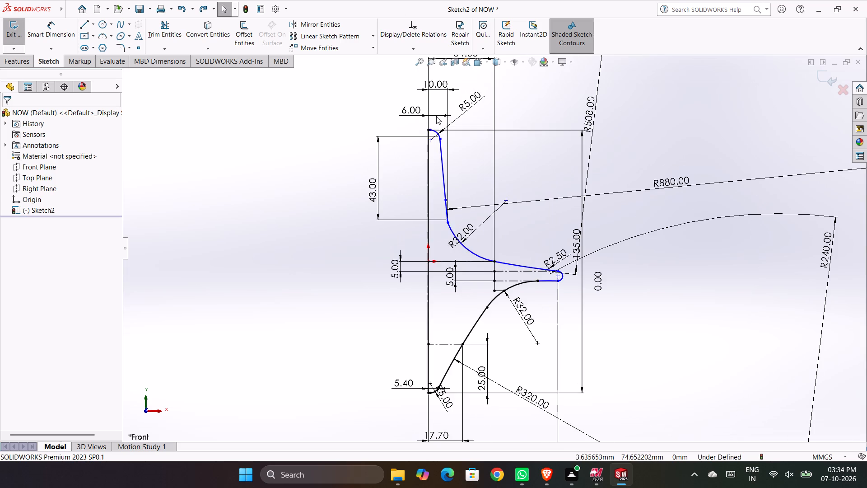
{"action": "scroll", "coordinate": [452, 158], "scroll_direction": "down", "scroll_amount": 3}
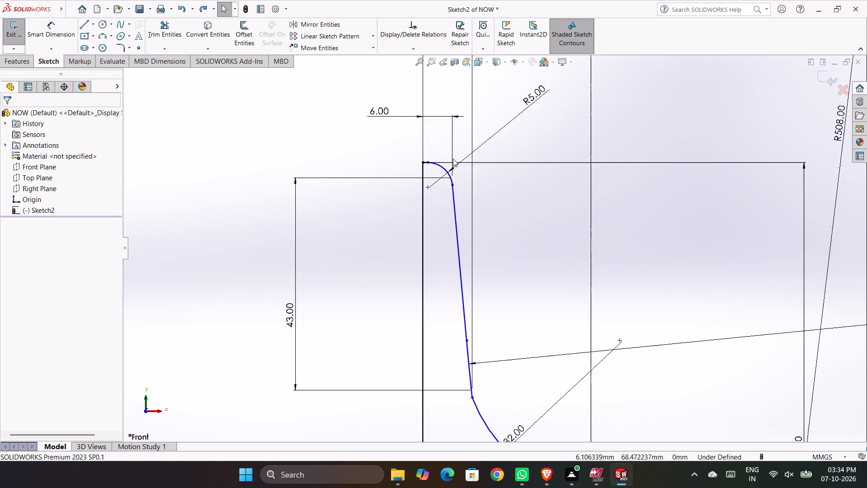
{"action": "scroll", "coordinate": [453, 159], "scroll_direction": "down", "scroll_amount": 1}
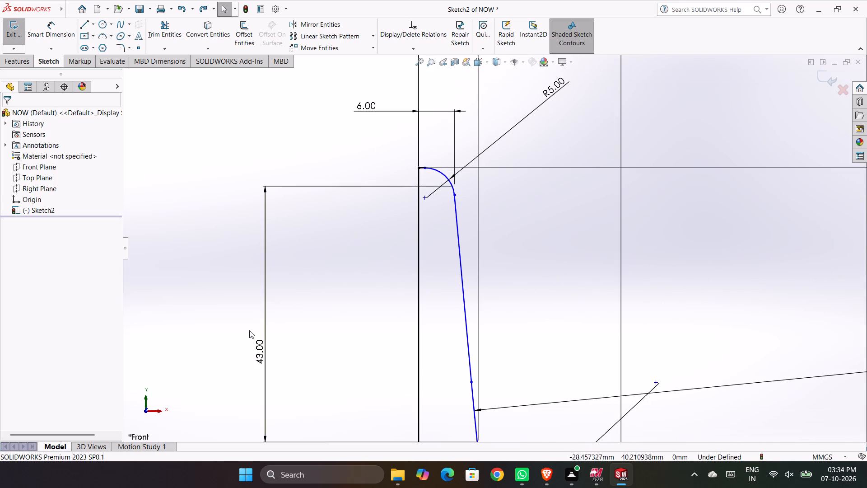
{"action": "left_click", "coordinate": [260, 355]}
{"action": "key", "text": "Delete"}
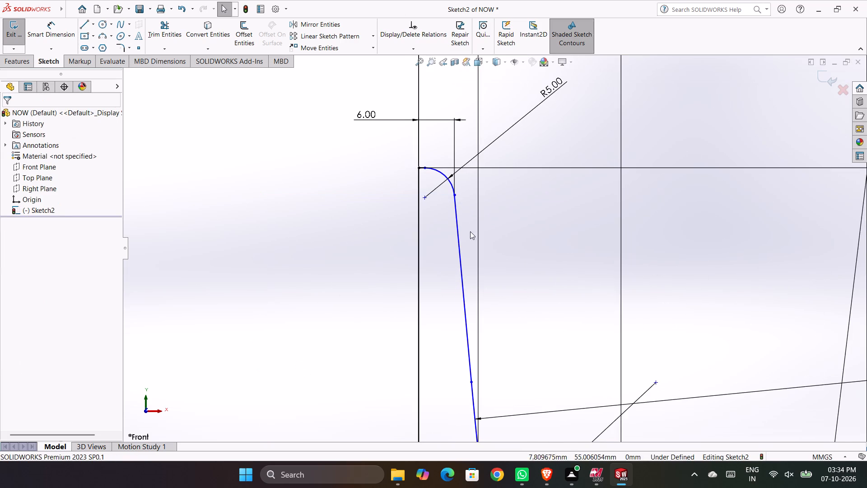
Dimension the vertical distance between the R5 tip arc's lower end and the R880–R32 arc junction as 43 mm.
{"action": "right_click_drag", "start_coordinate": [282, 197], "coordinate": [243, 197]}
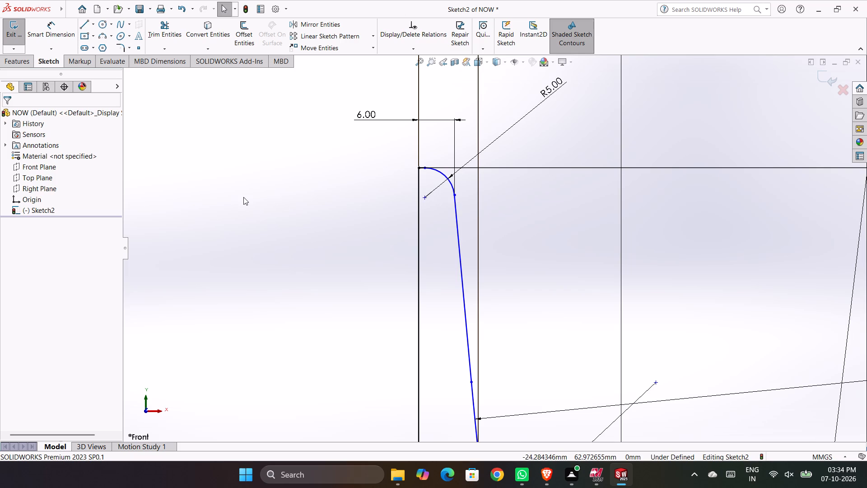
{"action": "right_click_drag", "start_coordinate": [243, 197], "coordinate": [239, 195]}
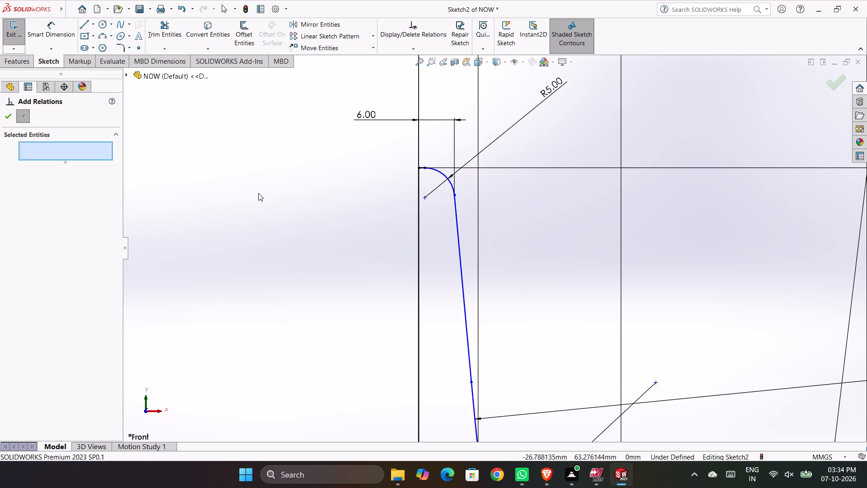
{"action": "right_click_drag", "start_coordinate": [269, 207], "coordinate": [328, 192]}
{"action": "right_click_drag", "start_coordinate": [267, 216], "coordinate": [294, 178]}
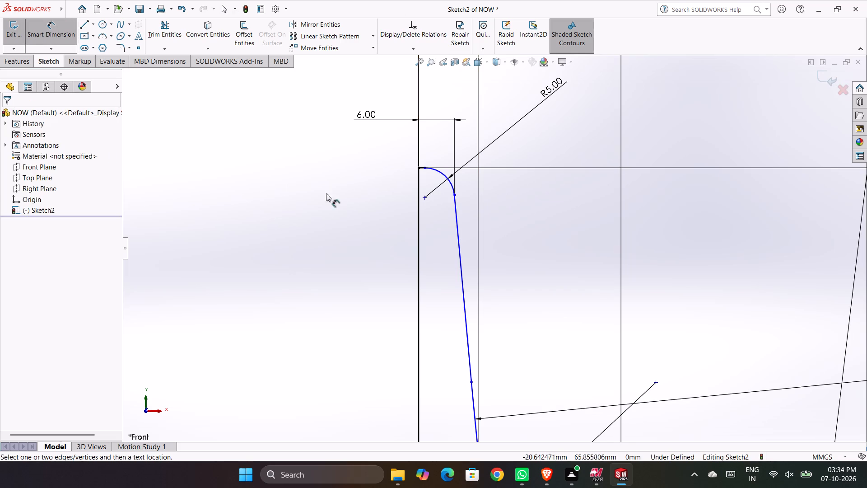
{"action": "left_click", "coordinate": [454, 194]}
{"action": "scroll", "coordinate": [427, 304], "scroll_direction": "up", "scroll_amount": 5}
{"action": "scroll", "coordinate": [489, 301], "scroll_direction": "down", "scroll_amount": 2}
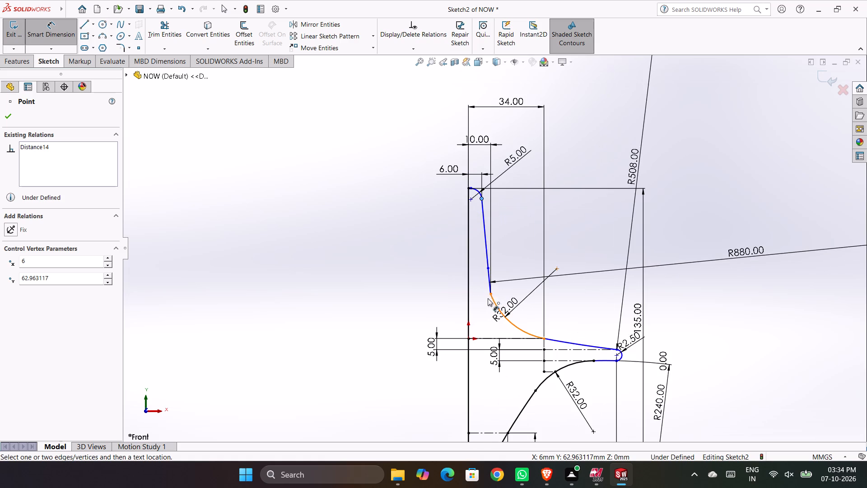
{"action": "left_click", "coordinate": [492, 293]}
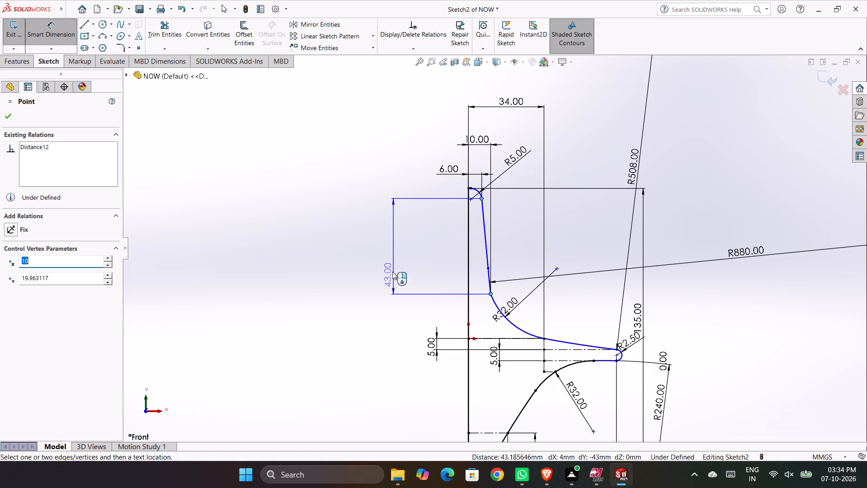
{"action": "left_click", "coordinate": [389, 256]}
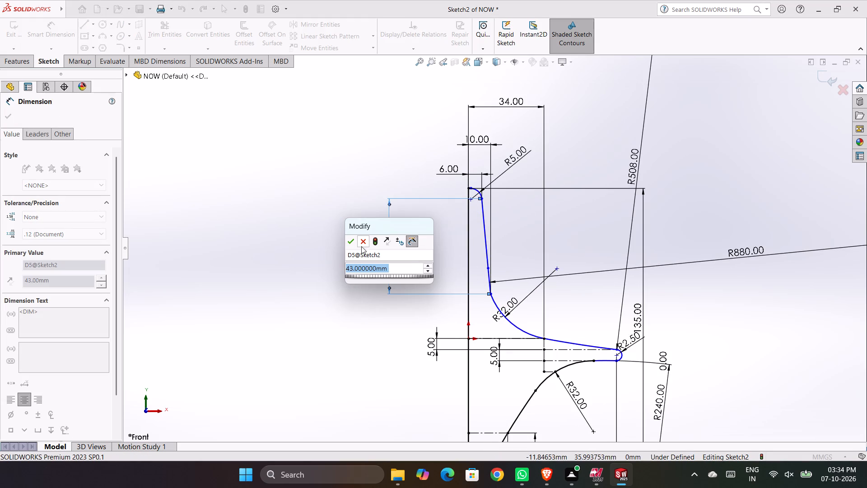
{"action": "left_click", "coordinate": [351, 243]}
{"action": "left_click", "coordinate": [337, 206]}
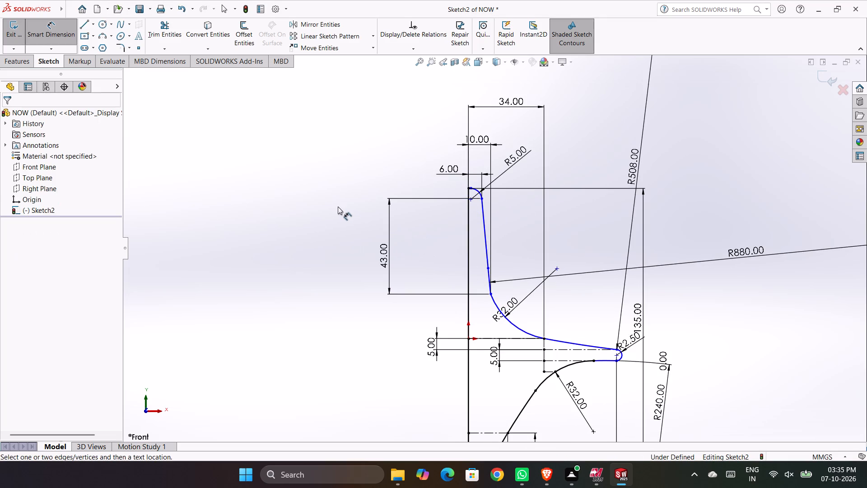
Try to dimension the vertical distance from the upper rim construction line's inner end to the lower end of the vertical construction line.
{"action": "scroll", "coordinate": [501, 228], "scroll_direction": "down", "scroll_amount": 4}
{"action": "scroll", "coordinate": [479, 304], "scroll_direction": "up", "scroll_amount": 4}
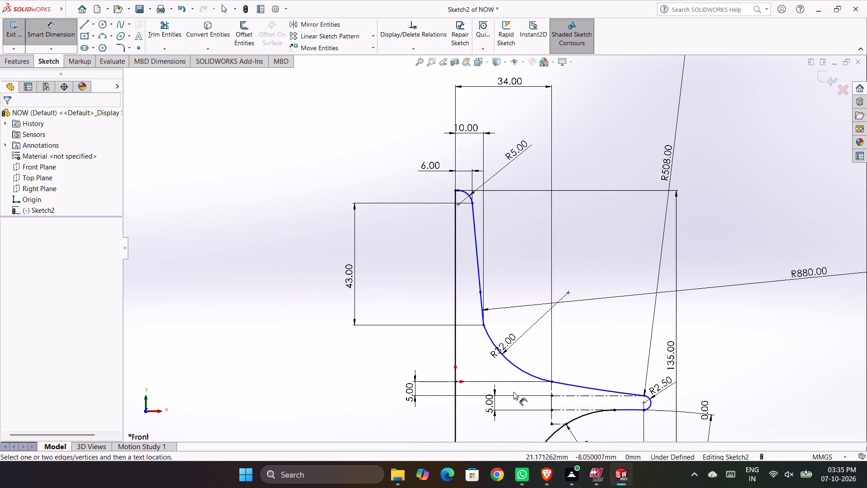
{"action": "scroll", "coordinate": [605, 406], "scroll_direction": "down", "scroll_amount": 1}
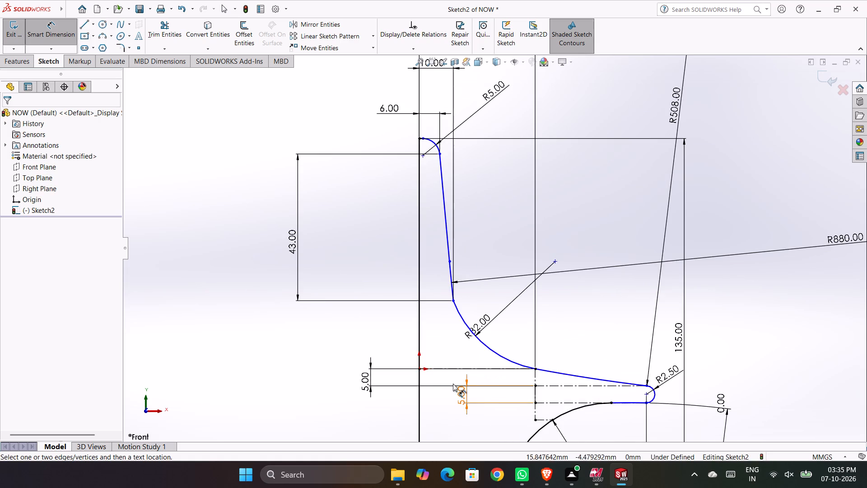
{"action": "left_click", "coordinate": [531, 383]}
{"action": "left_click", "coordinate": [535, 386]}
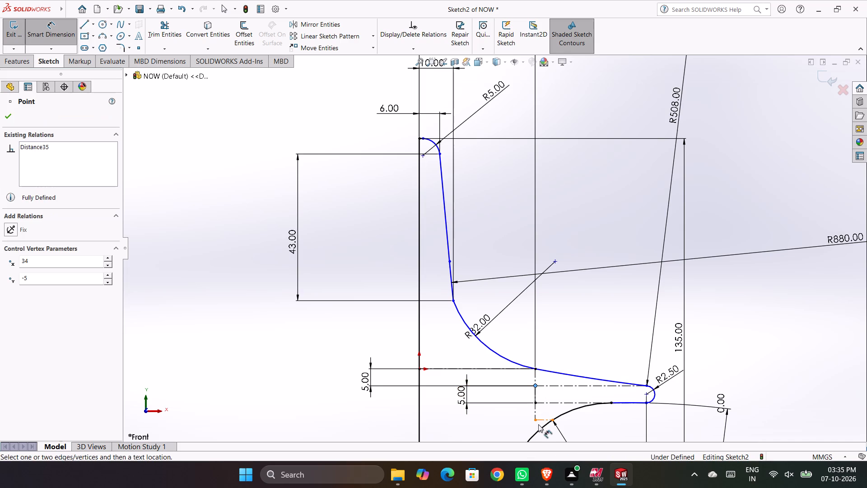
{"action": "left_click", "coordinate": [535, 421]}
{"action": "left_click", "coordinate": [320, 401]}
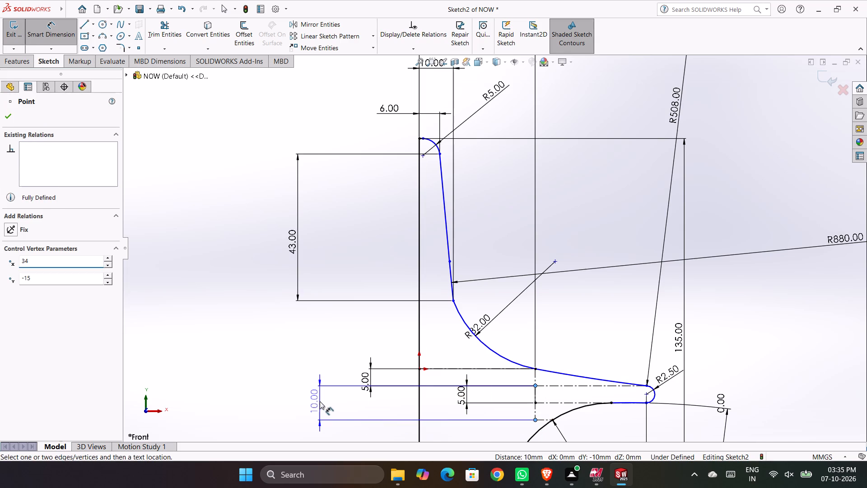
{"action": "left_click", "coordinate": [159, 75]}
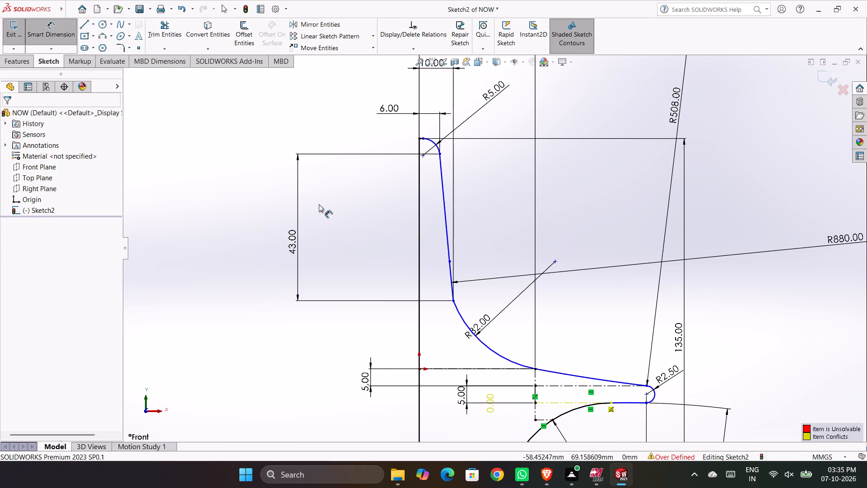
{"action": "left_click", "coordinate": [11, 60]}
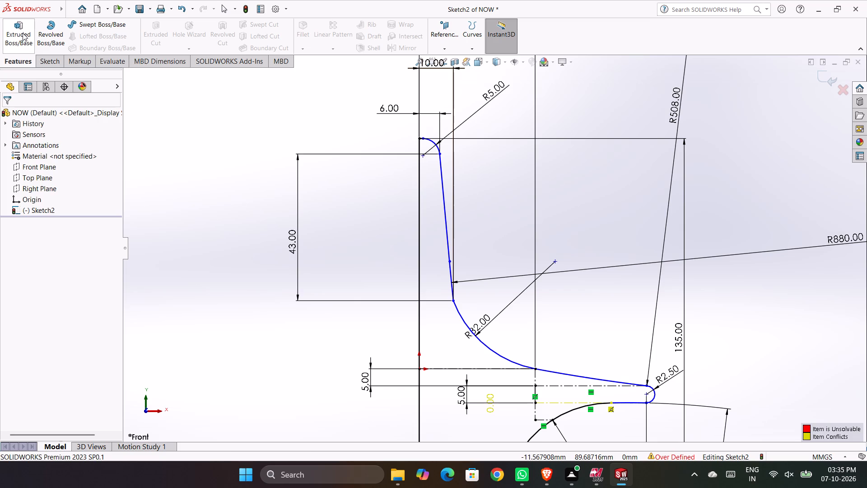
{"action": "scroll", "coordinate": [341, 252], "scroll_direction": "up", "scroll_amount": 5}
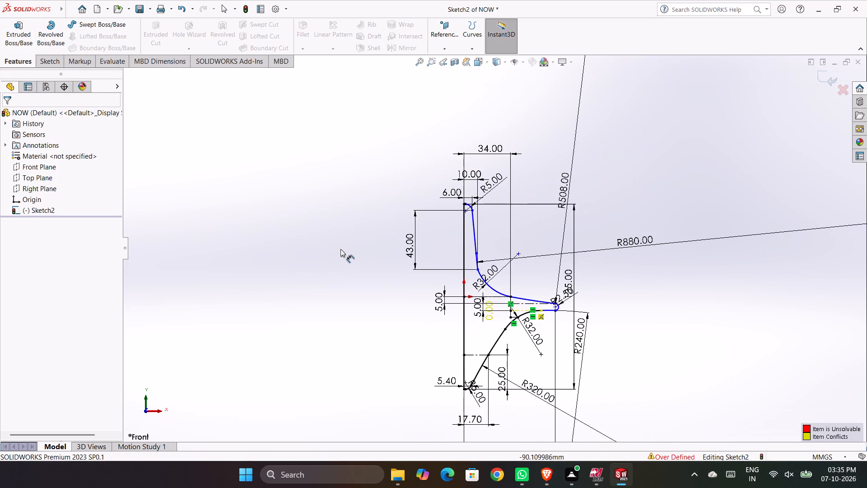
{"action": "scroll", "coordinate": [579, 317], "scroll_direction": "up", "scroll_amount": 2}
Switch from SOLIDWORKS to the Mastercam drawing.
{"action": "left_click", "coordinate": [821, 8]}
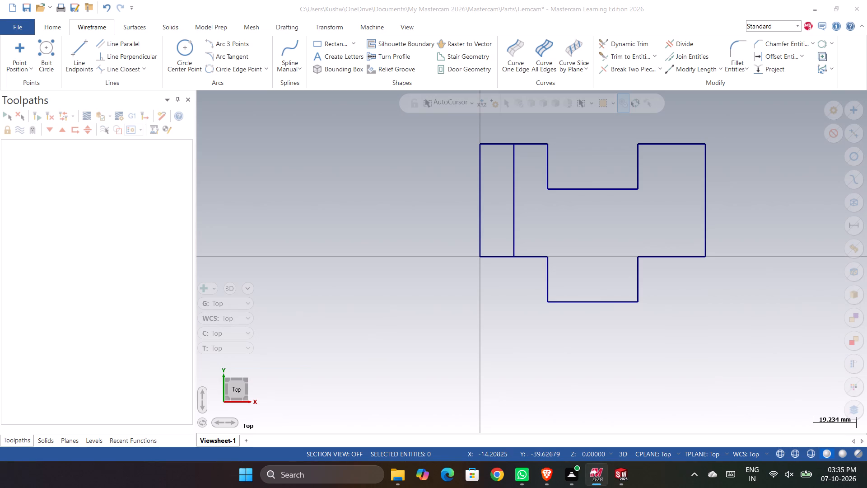
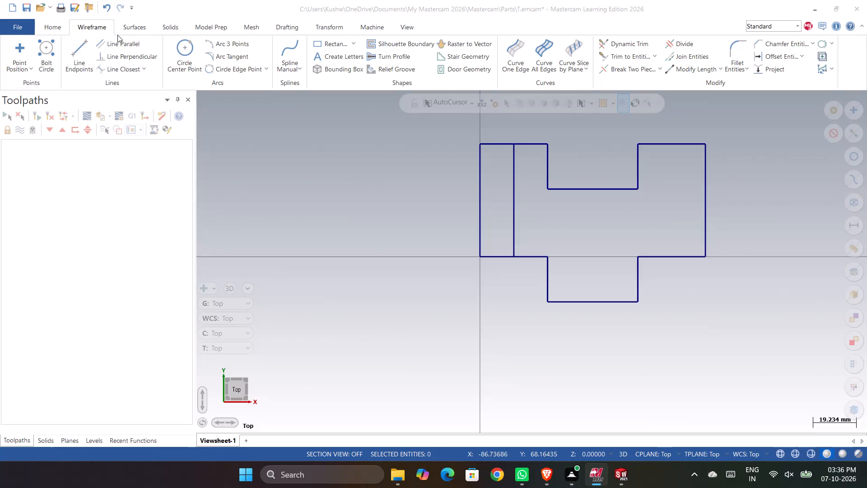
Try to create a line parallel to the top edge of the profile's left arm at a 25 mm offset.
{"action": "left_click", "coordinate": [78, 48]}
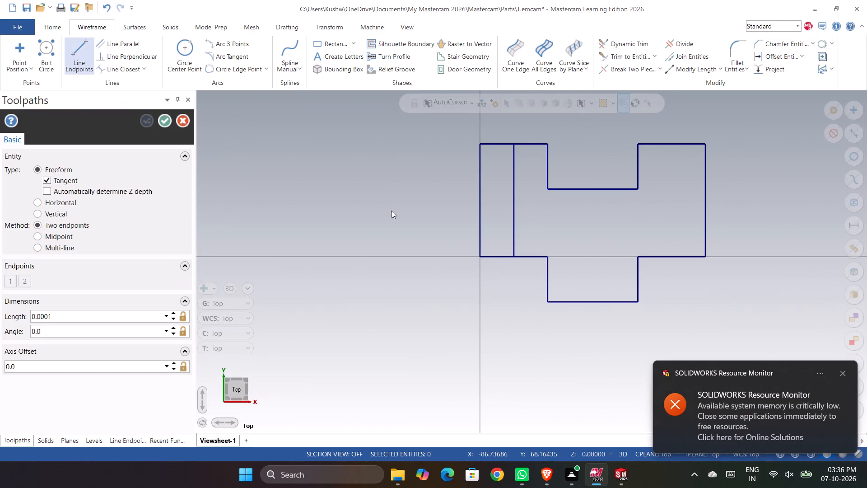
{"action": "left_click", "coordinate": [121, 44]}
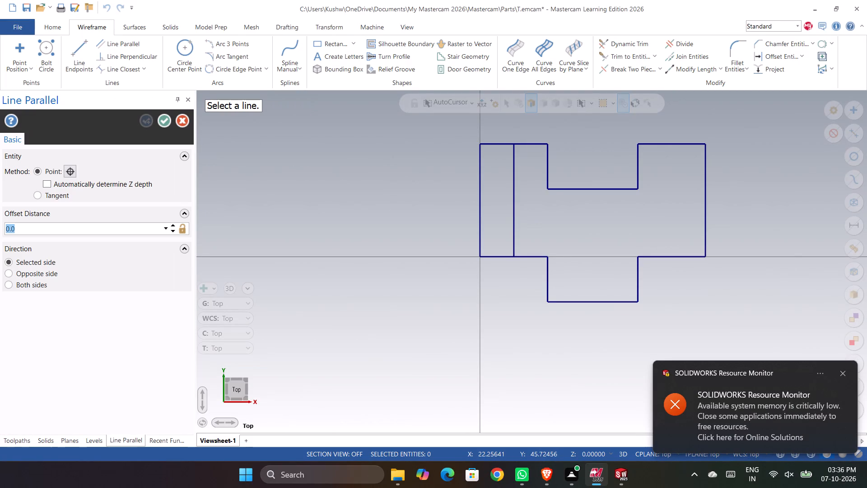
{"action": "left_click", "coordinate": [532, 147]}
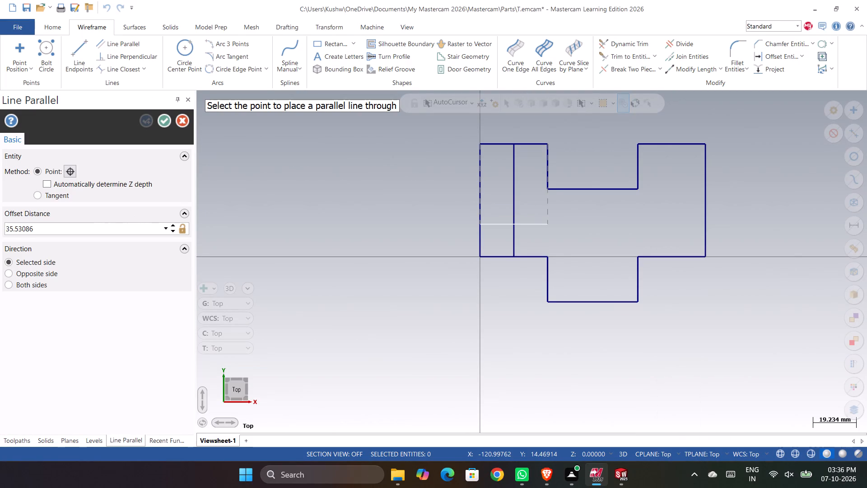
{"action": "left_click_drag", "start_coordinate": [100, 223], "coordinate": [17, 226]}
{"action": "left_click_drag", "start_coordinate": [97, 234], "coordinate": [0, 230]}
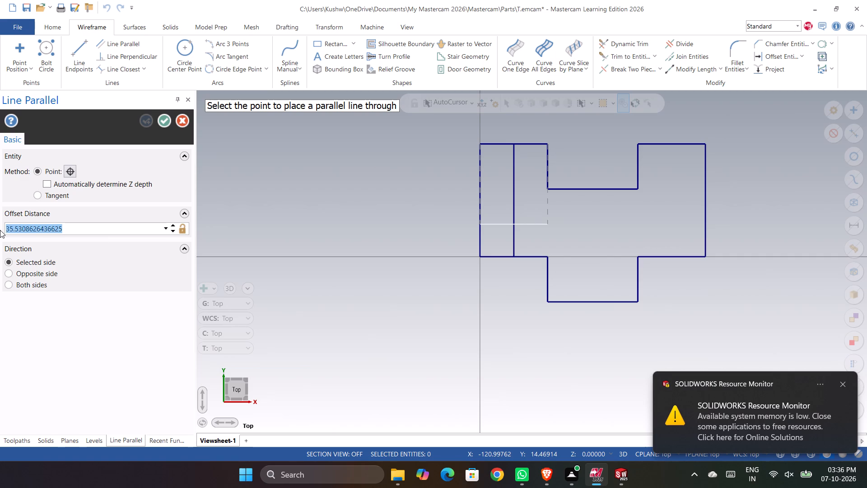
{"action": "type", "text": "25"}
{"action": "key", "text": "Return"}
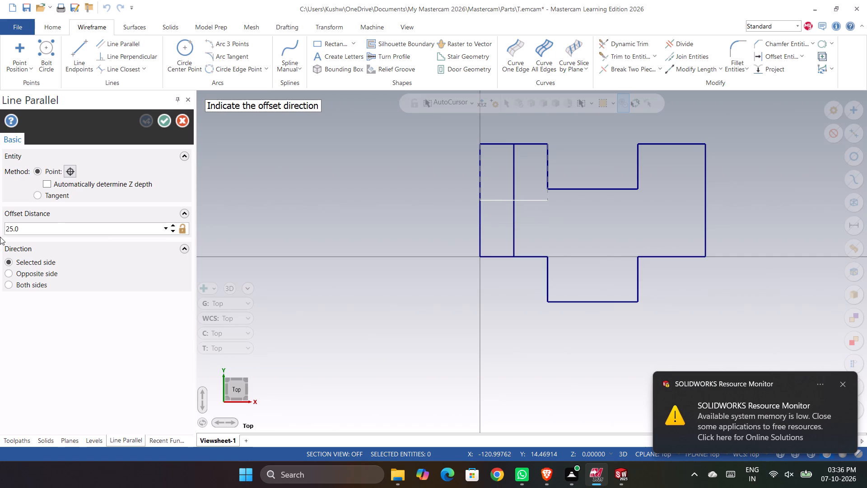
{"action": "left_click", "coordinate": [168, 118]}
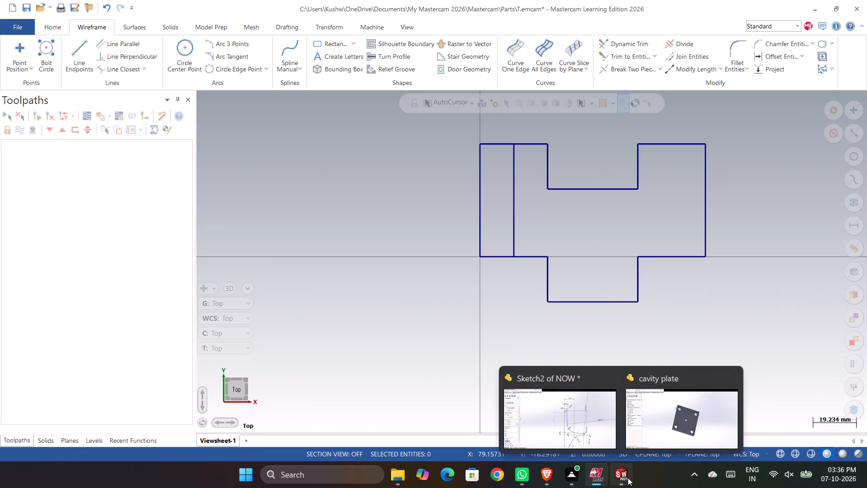
Create a line parallel to the left arm's top edge, offset 25 mm downward into the profile.
{"action": "left_click", "coordinate": [107, 42]}
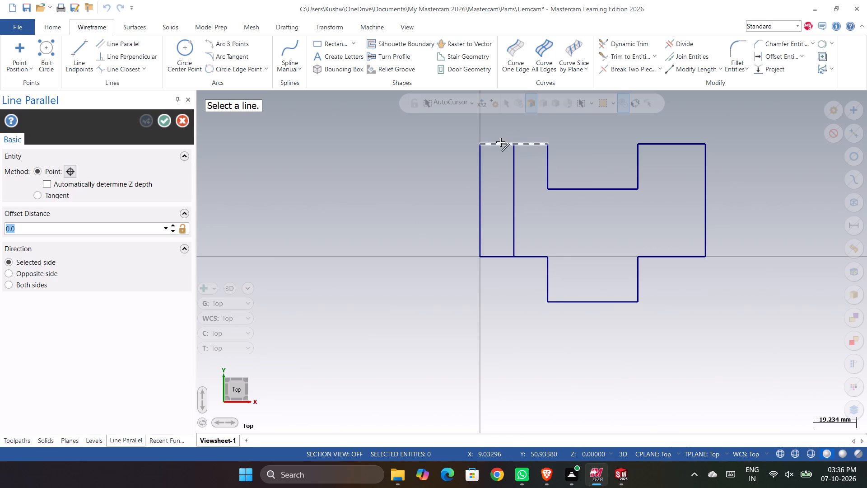
{"action": "left_click", "coordinate": [500, 142]}
{"action": "left_click", "coordinate": [500, 208]}
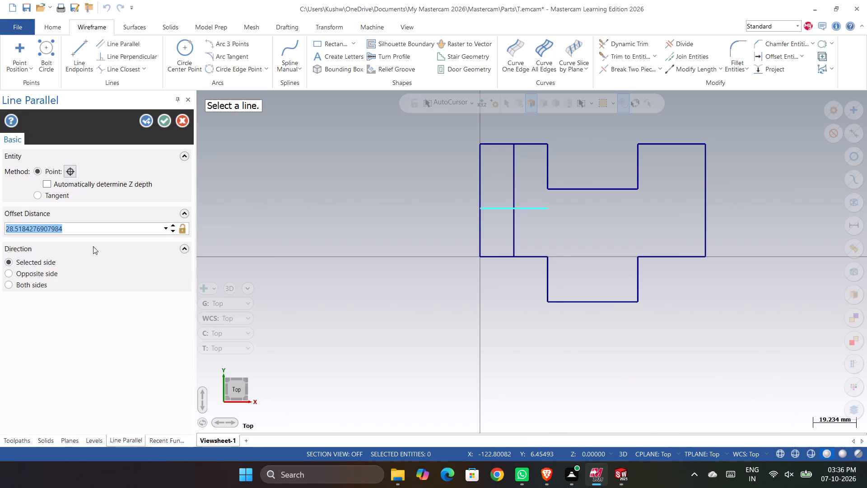
{"action": "type", "text": "25"}
{"action": "key", "text": "Return"}
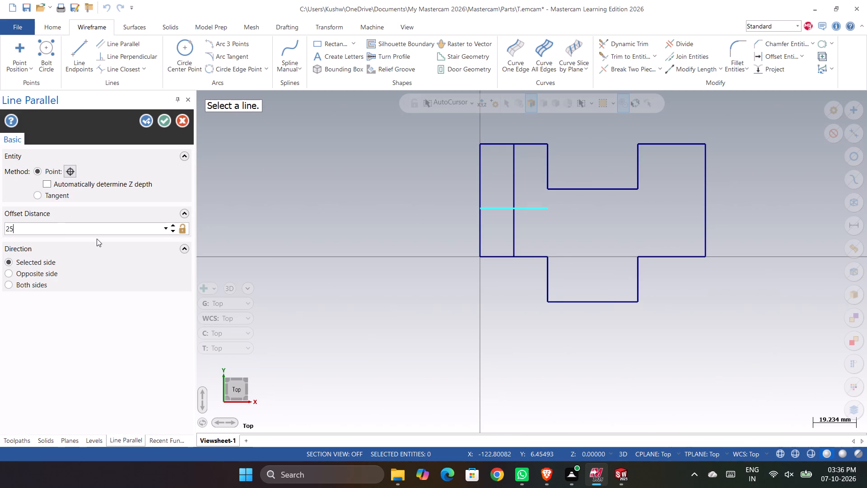
{"action": "left_click", "coordinate": [163, 122]}
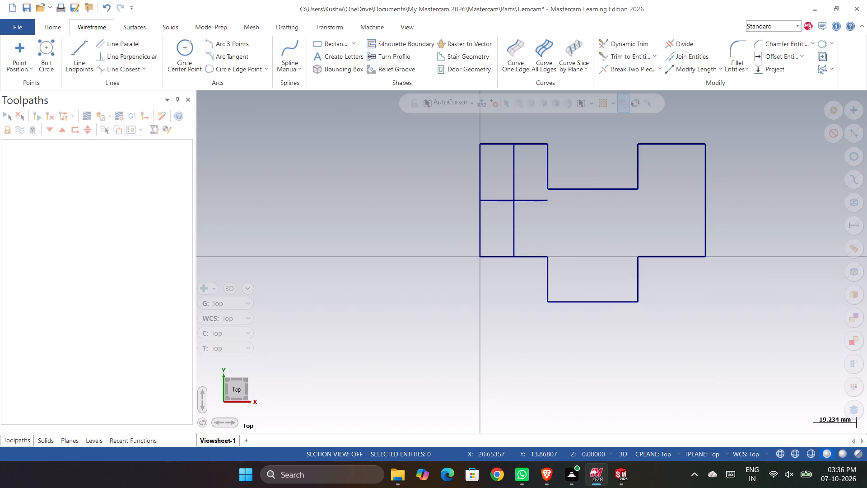
Create a line parallel to the bottom tab's left vertical edge, offset 20 mm inward.
{"action": "left_click", "coordinate": [118, 44]}
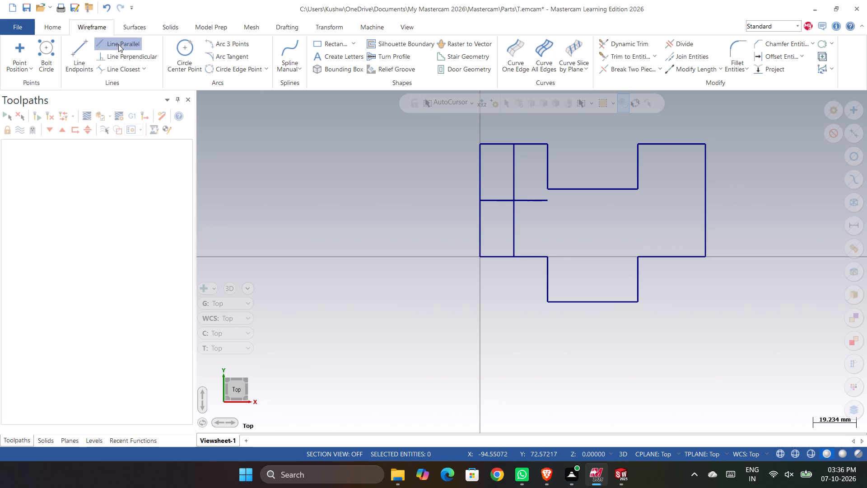
{"action": "left_click", "coordinate": [547, 291]}
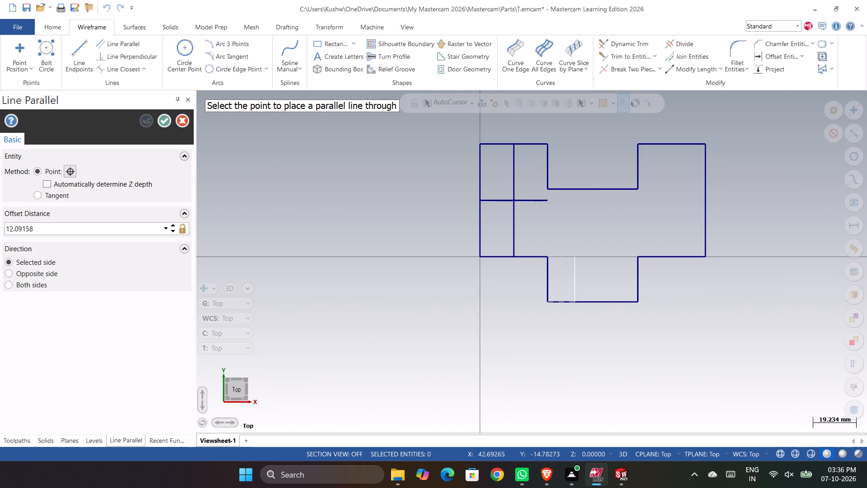
{"action": "left_click", "coordinate": [588, 288]}
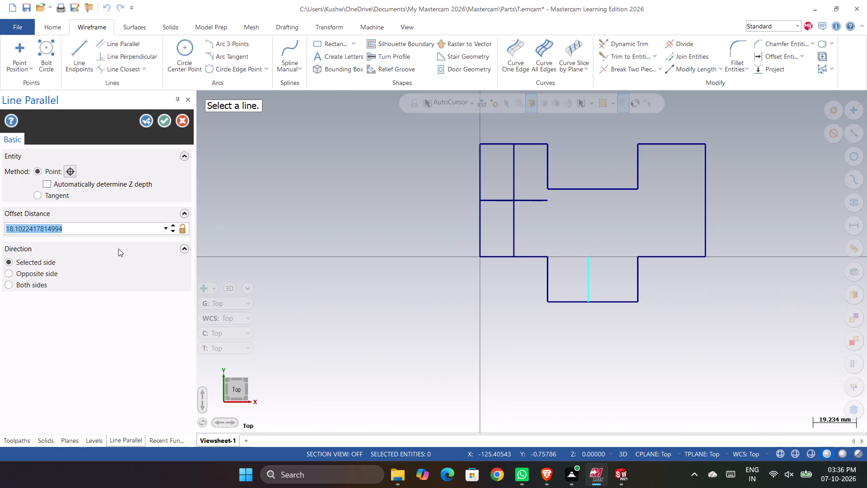
{"action": "type", "text": "20"}
{"action": "key", "text": "Return"}
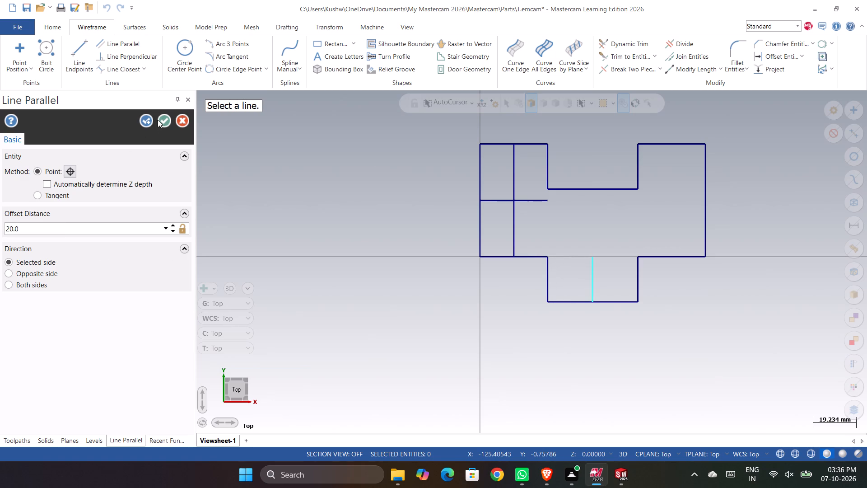
{"action": "left_click", "coordinate": [162, 122]}
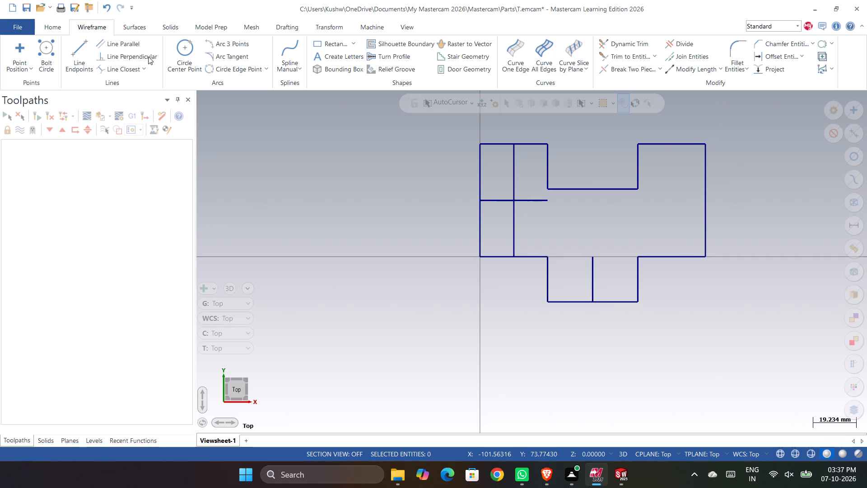
Draw a 20 mm diameter circle centred on the upper end of the bottom tab's vertical centre line.
{"action": "left_click", "coordinate": [183, 49]}
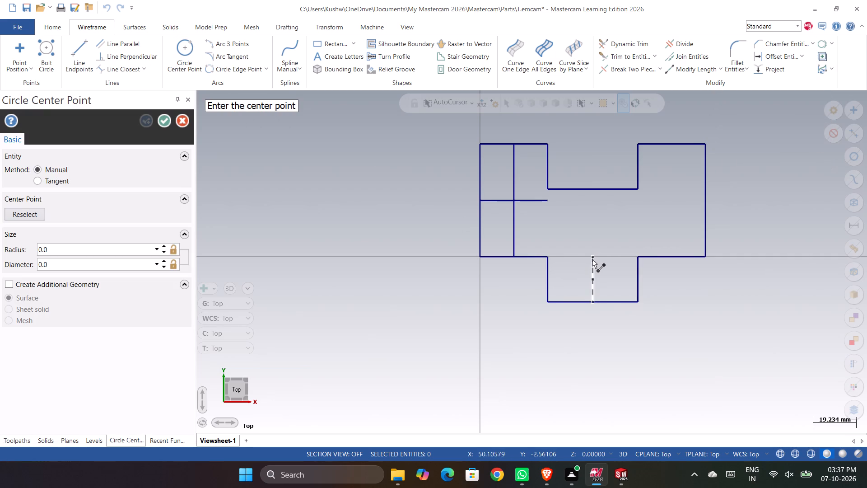
{"action": "left_click", "coordinate": [592, 256]}
{"action": "left_click", "coordinate": [606, 276]}
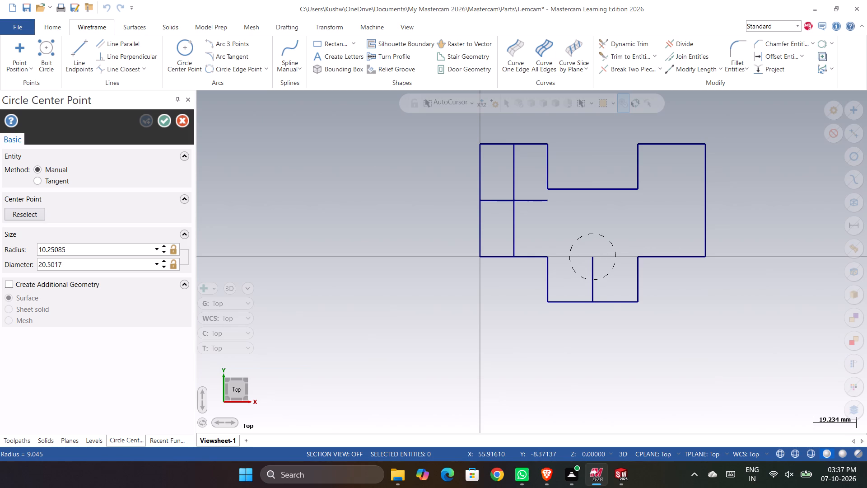
{"action": "left_click", "coordinate": [111, 264]}
{"action": "type", "text": "20"}
{"action": "key", "text": "Return"}
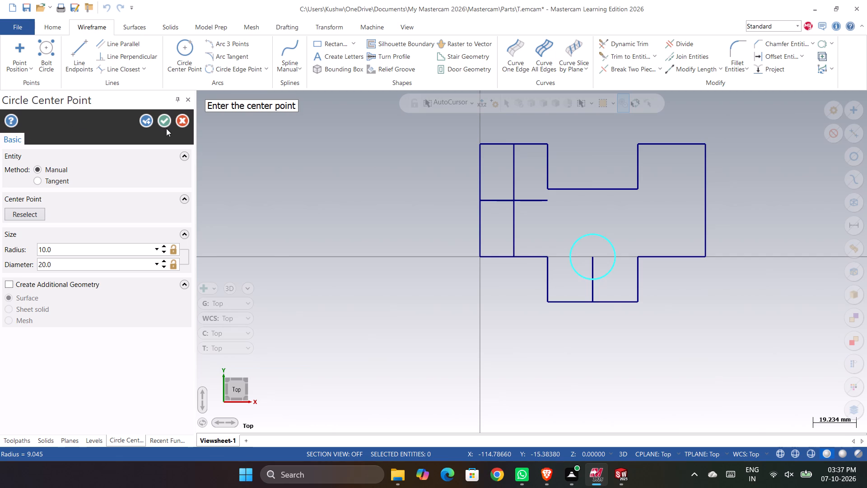
{"action": "left_click", "coordinate": [161, 118]}
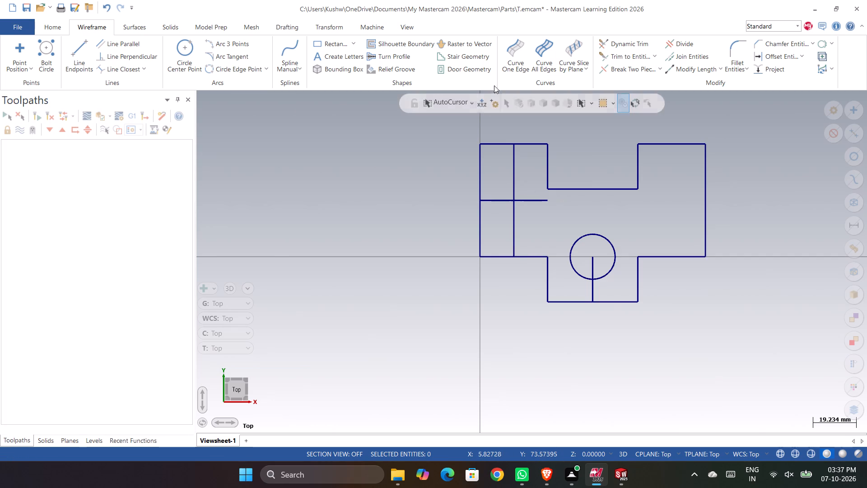
Draw a 20 mm diameter circle centred where the two construction lines cross in the profile's left arm.
{"action": "left_click", "coordinate": [189, 43]}
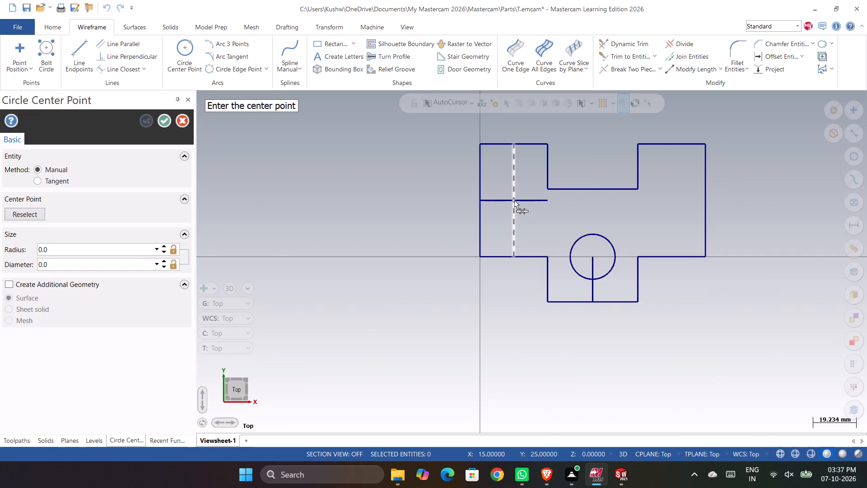
{"action": "left_click", "coordinate": [514, 200]}
{"action": "left_click", "coordinate": [529, 219]}
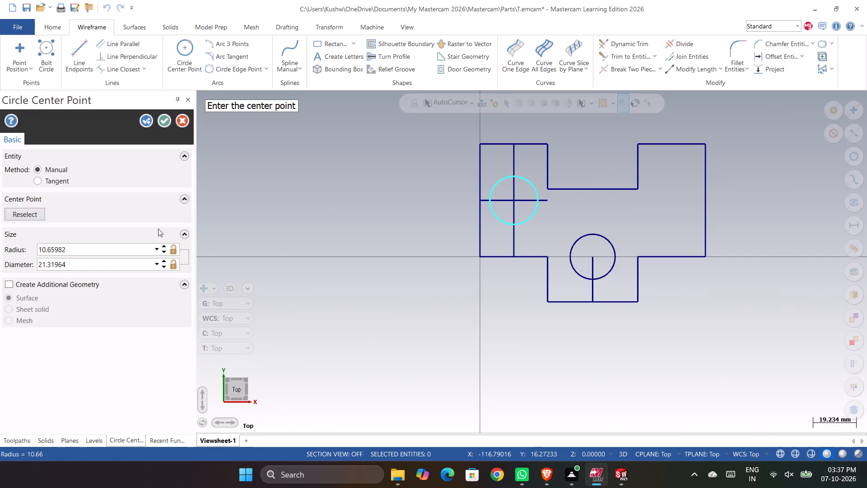
{"action": "left_click", "coordinate": [81, 266]}
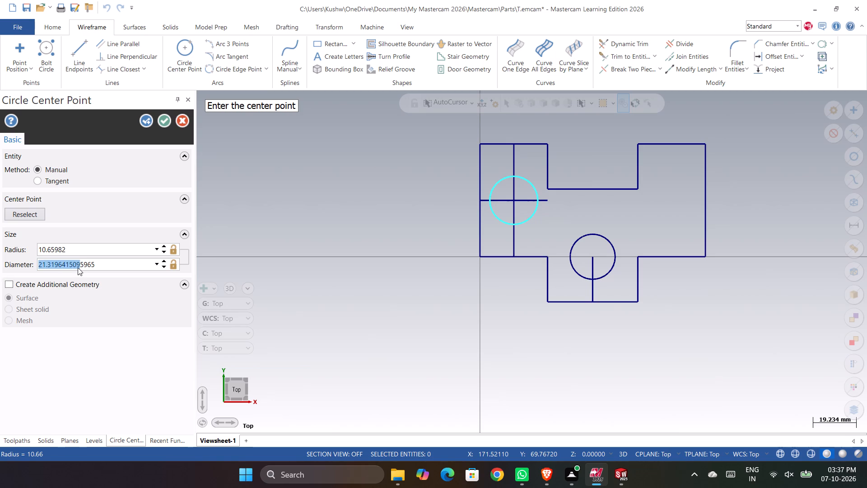
{"action": "key", "text": "Right"}
{"action": "key", "text": "Right"}
{"action": "key", "text": "Right"}
{"action": "key", "text": "Right"}
{"action": "key", "text": "Right"}
{"action": "key", "text": "Right"}
{"action": "key", "text": "Right"}
{"action": "key", "text": "Right"}
{"action": "key", "text": "Right"}
{"action": "key", "text": "Right"}
{"action": "key", "text": "Right"}
{"action": "key", "text": "Right"}
{"action": "key", "text": "Right"}
{"action": "key", "text": "Right"}
{"action": "key", "text": "Right"}
{"action": "key", "text": "Right"}
{"action": "key", "text": "Right"}
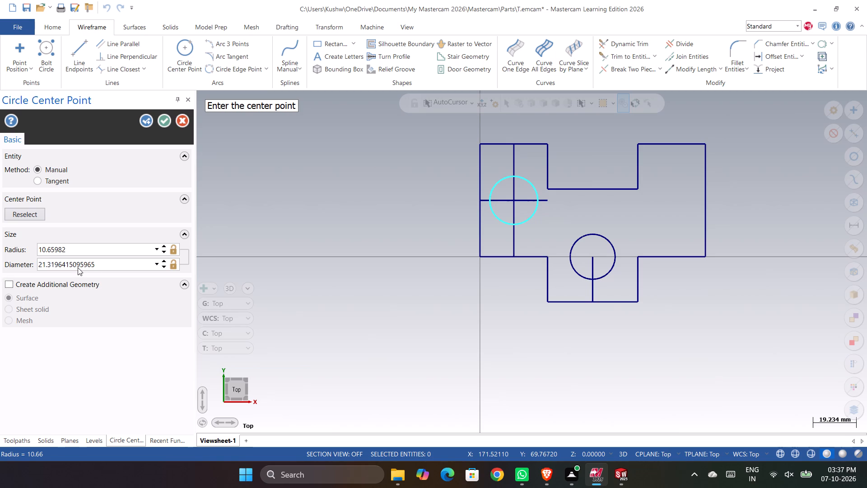
{"action": "key", "text": "ctrl+a"}
{"action": "key", "text": "BackSpace"}
{"action": "type", "text": "20"}
{"action": "key", "text": "Return"}
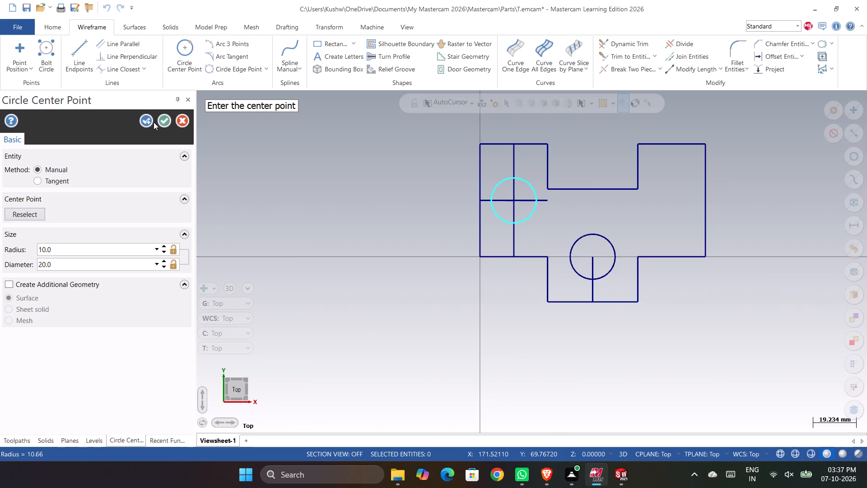
{"action": "left_click", "coordinate": [161, 122]}
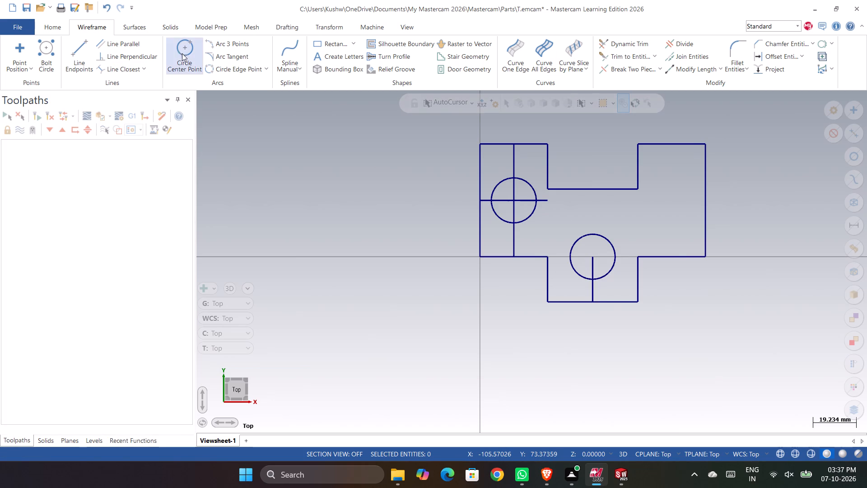
Create a line parallel to the profile's outer right vertical edge, offset 15 mm inward.
{"action": "left_click", "coordinate": [114, 45]}
{"action": "left_click", "coordinate": [701, 210]}
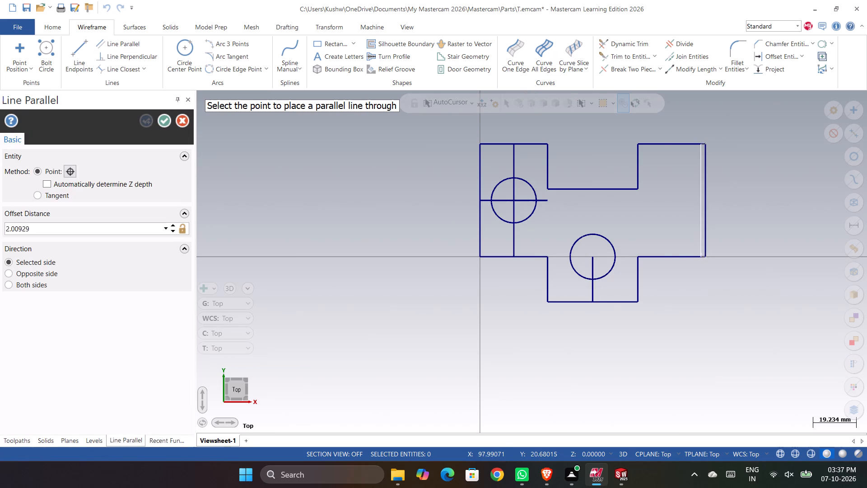
{"action": "left_click", "coordinate": [669, 217]}
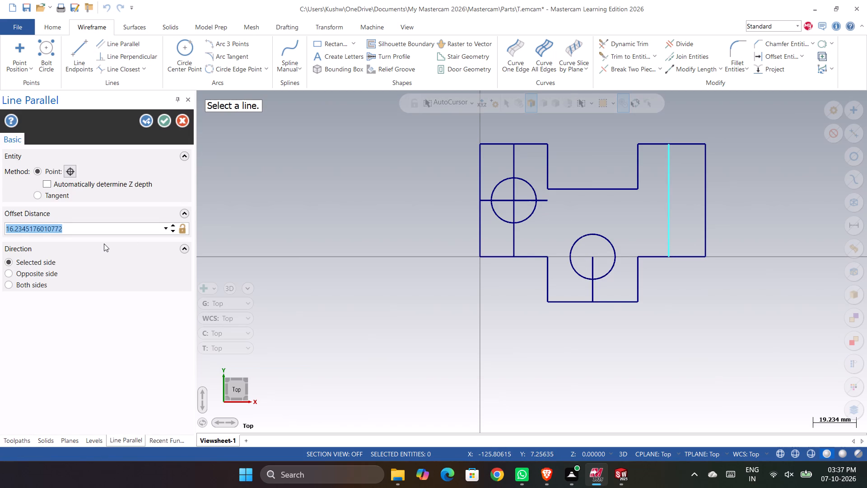
{"action": "type", "text": "15"}
{"action": "key", "text": "Return"}
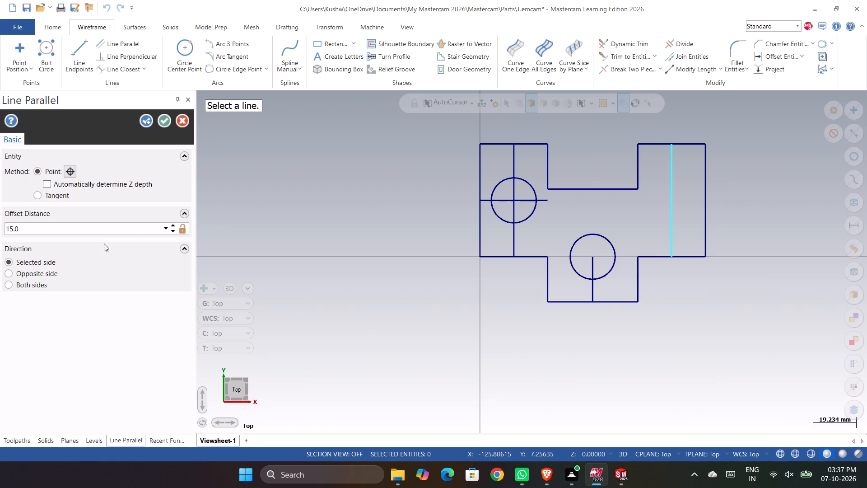
{"action": "left_click", "coordinate": [163, 120]}
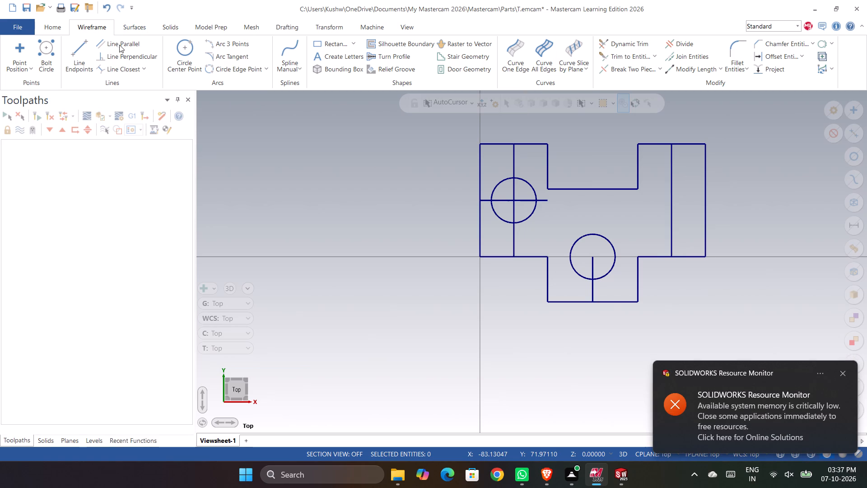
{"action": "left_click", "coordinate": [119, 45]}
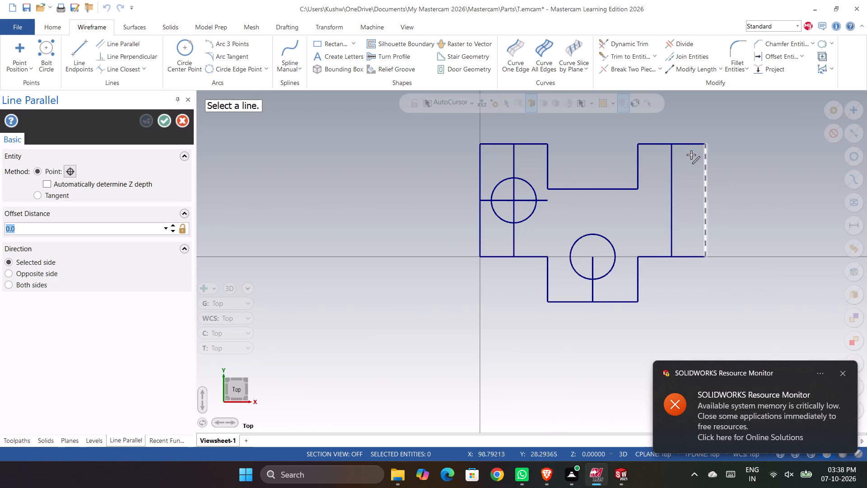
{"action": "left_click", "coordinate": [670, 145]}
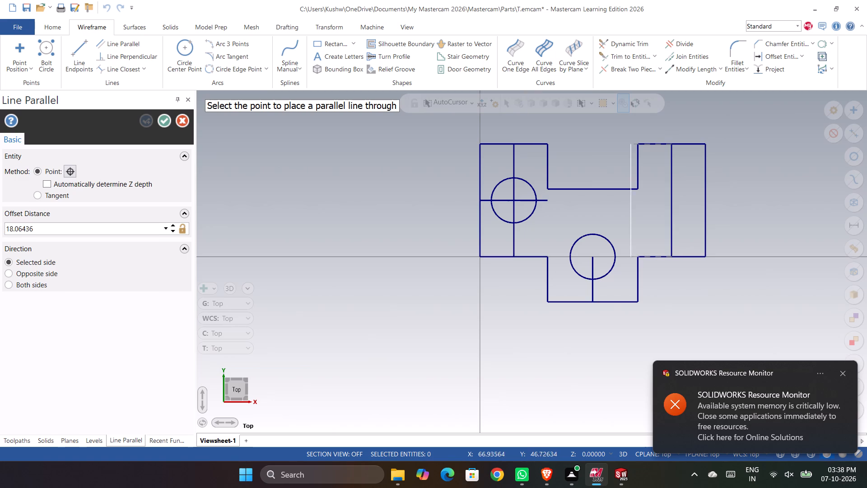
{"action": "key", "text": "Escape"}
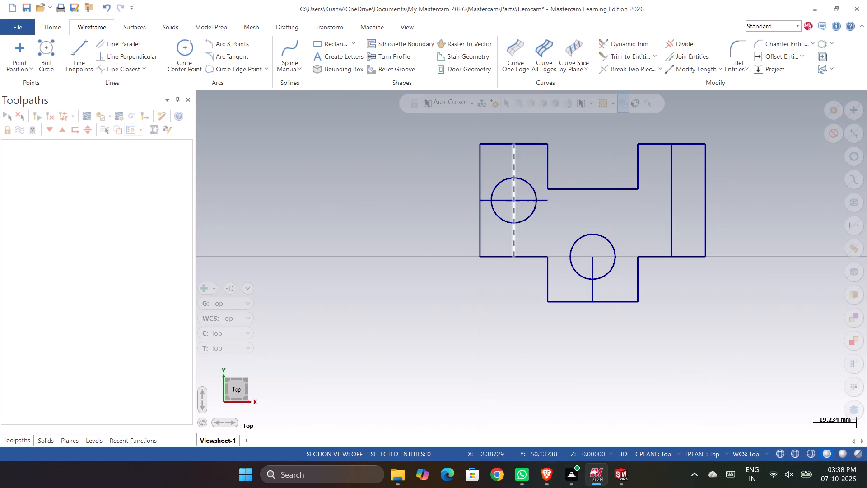
Create a line parallel to the right arm's top edge, offset 25 mm downward into the profile.
{"action": "left_click", "coordinate": [120, 45]}
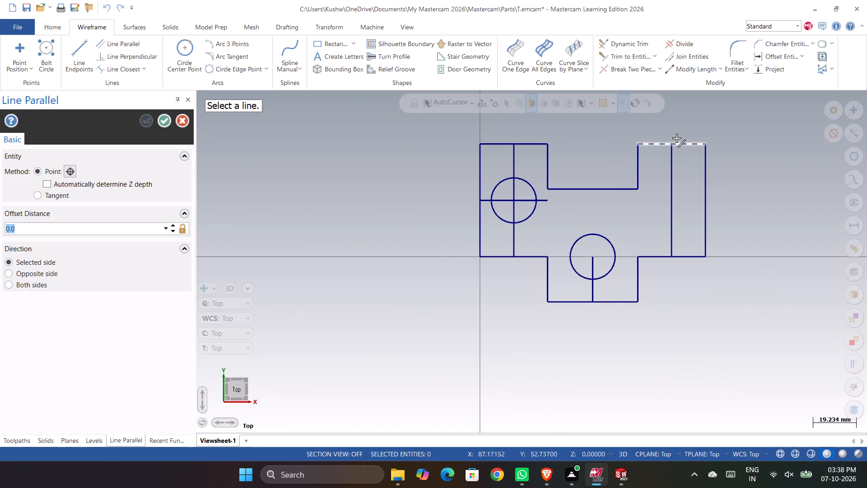
{"action": "left_click", "coordinate": [662, 144]}
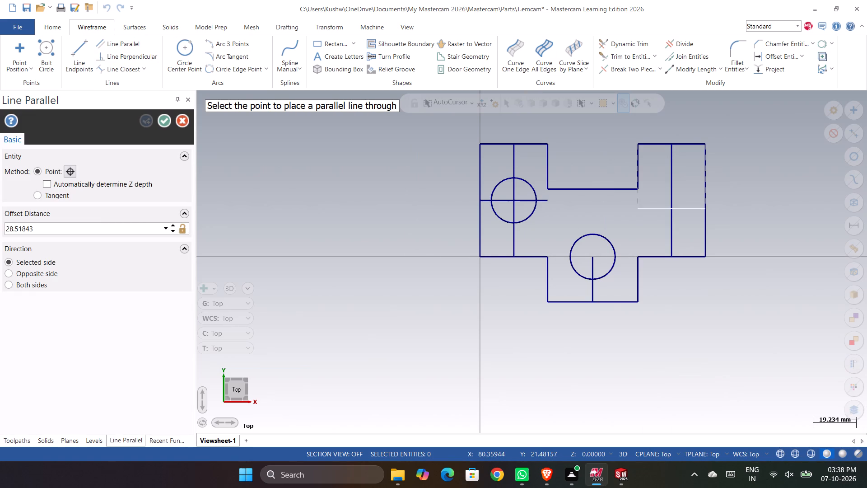
{"action": "left_click", "coordinate": [661, 208]}
{"action": "type", "text": "25"}
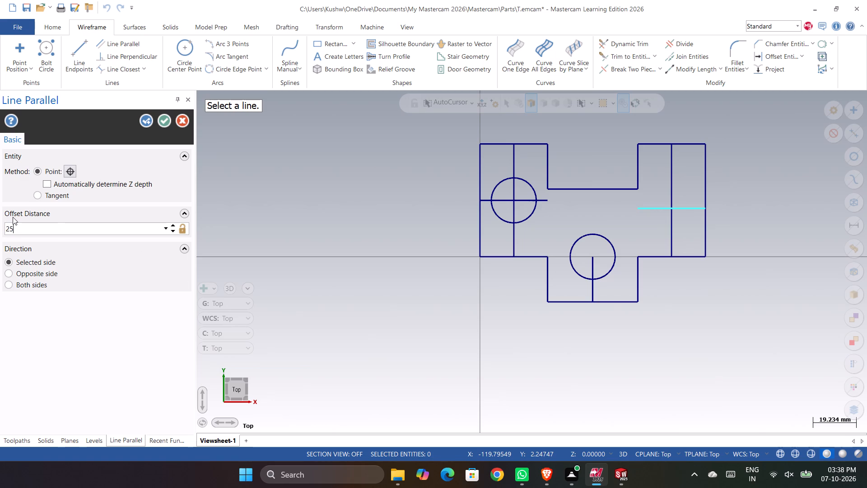
{"action": "key", "text": "Return"}
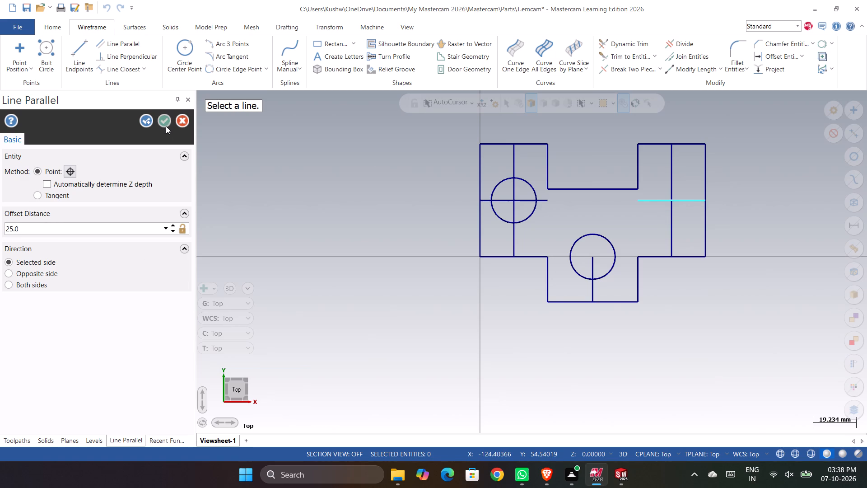
{"action": "left_click", "coordinate": [166, 126]}
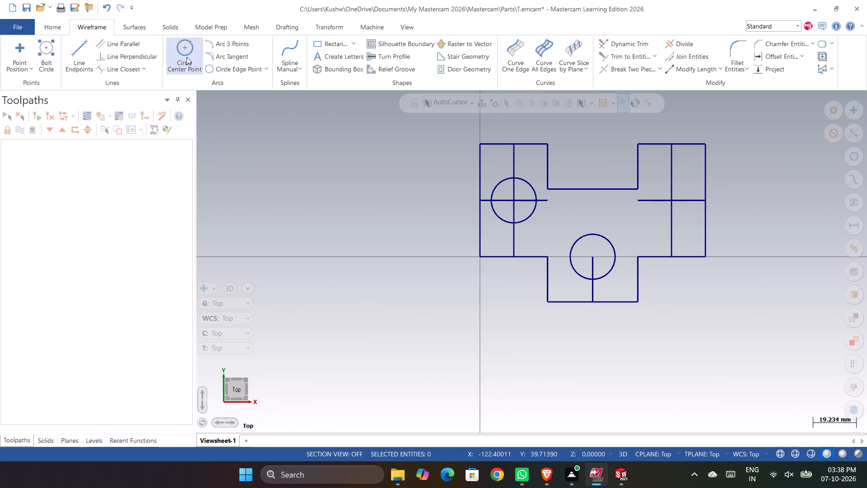
Draw a 20 mm diameter circle centred where the two construction lines cross in the profile's right arm.
{"action": "left_click", "coordinate": [182, 42]}
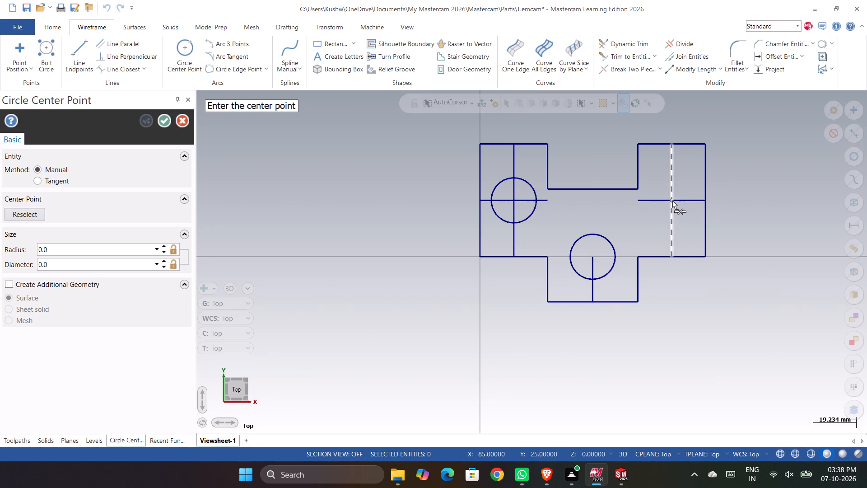
{"action": "left_click", "coordinate": [672, 200]}
{"action": "left_click", "coordinate": [686, 219]}
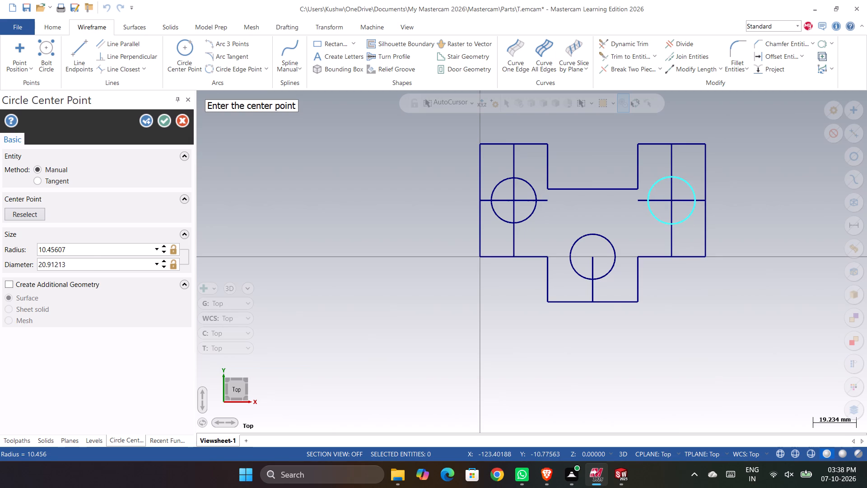
{"action": "left_click", "coordinate": [81, 264]}
{"action": "type", "text": "20"}
{"action": "key", "text": "Return"}
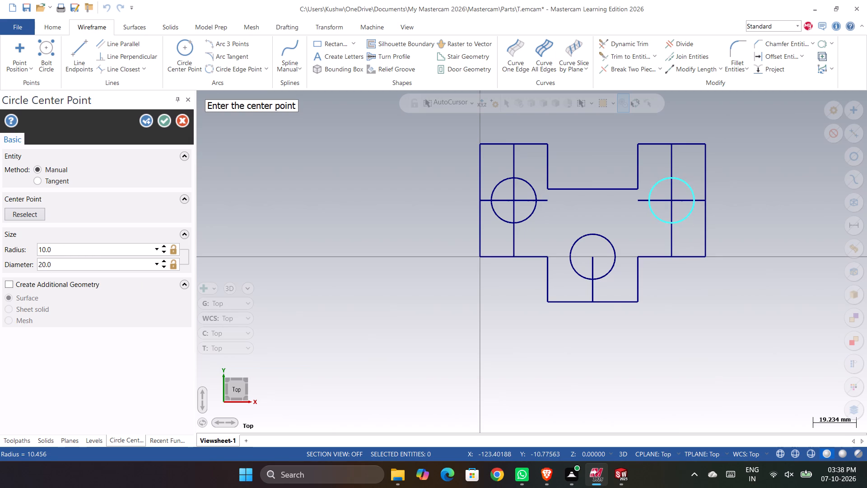
{"action": "left_click", "coordinate": [167, 121]}
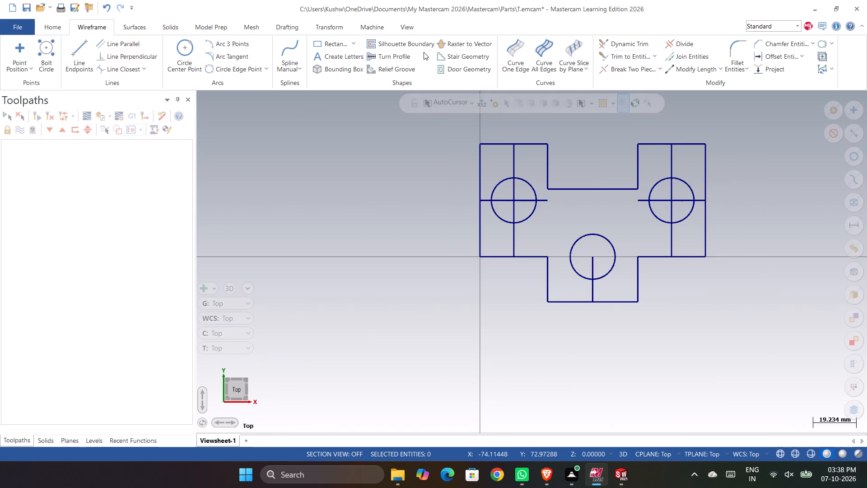
Delete the five construction centre lines through the three circles, keeping only the profile outline and the circles.
{"action": "left_click", "coordinate": [515, 162]}
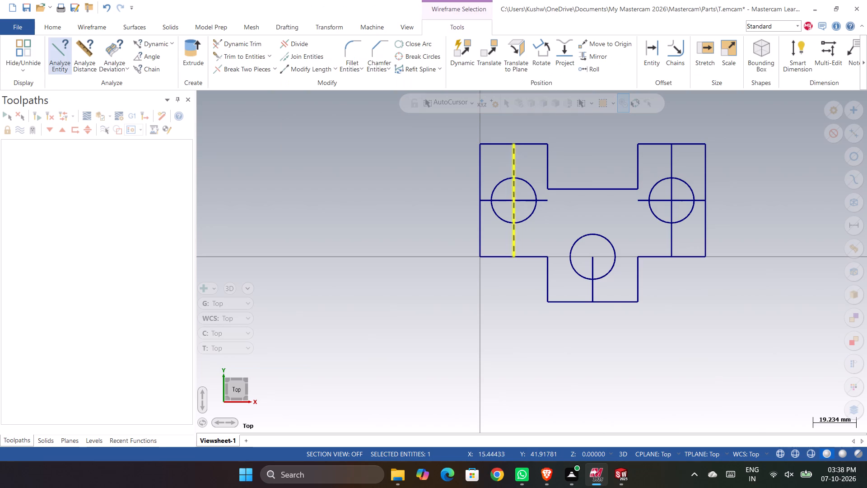
{"action": "key", "text": "Delete"}
{"action": "left_click", "coordinate": [509, 200]}
{"action": "key", "text": "Delete"}
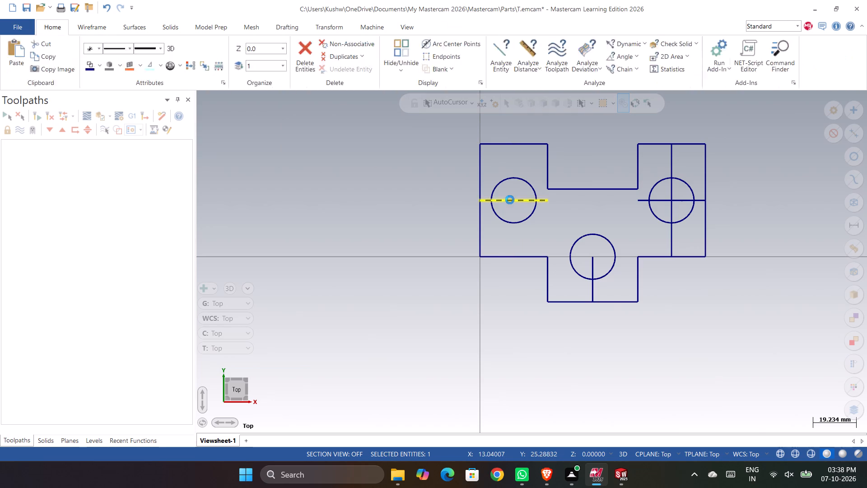
{"action": "left_click", "coordinate": [595, 265]}
{"action": "key", "text": "Delete"}
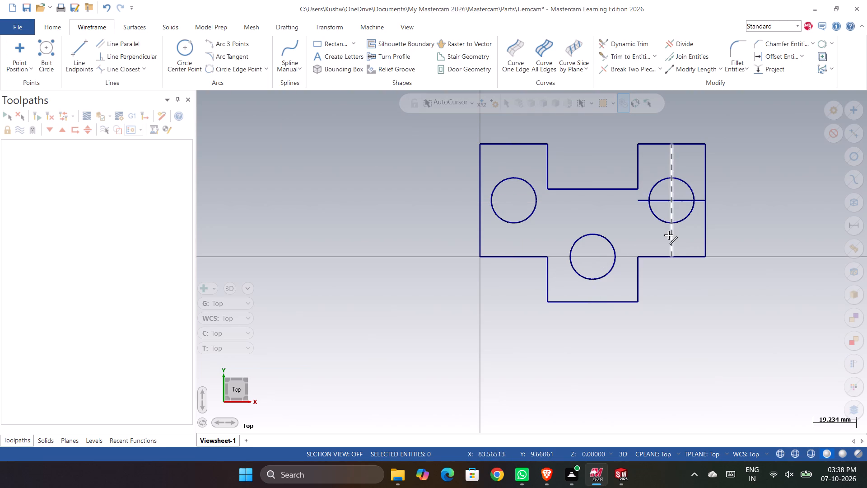
{"action": "left_click", "coordinate": [668, 236]}
{"action": "key", "text": "Delete"}
{"action": "left_click", "coordinate": [660, 199]}
{"action": "key", "text": "Delete"}
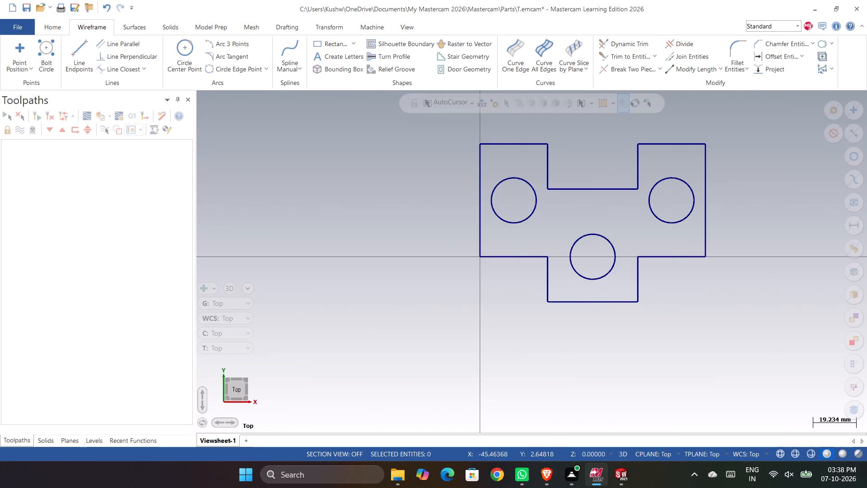
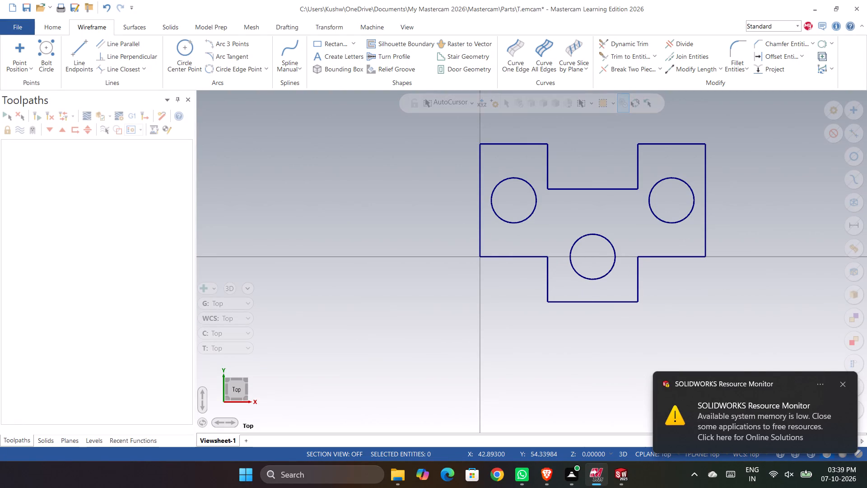
Fillet the four outermost corners of the profile's wide upper section with a 5 mm radius, trimming the adjoining lines.
{"action": "left_click", "coordinate": [733, 48]}
{"action": "left_click", "coordinate": [34, 249]}
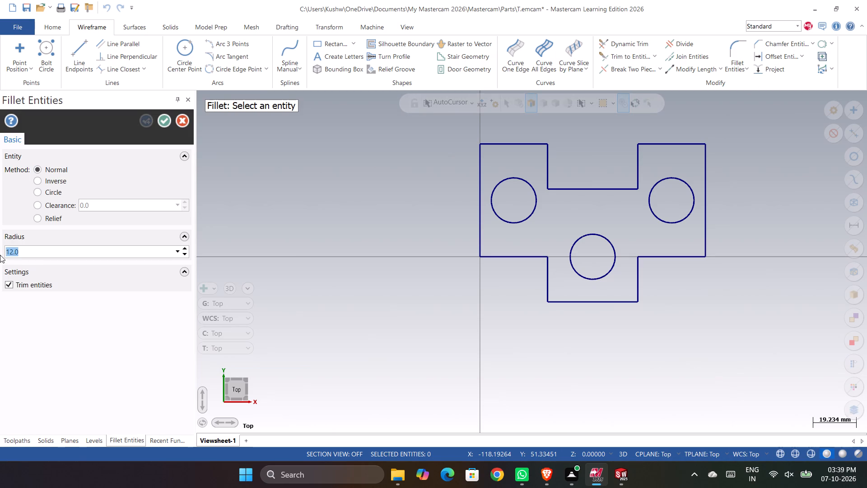
{"action": "key", "text": "5"}
{"action": "key", "text": "Return"}
{"action": "left_click", "coordinate": [489, 155]}
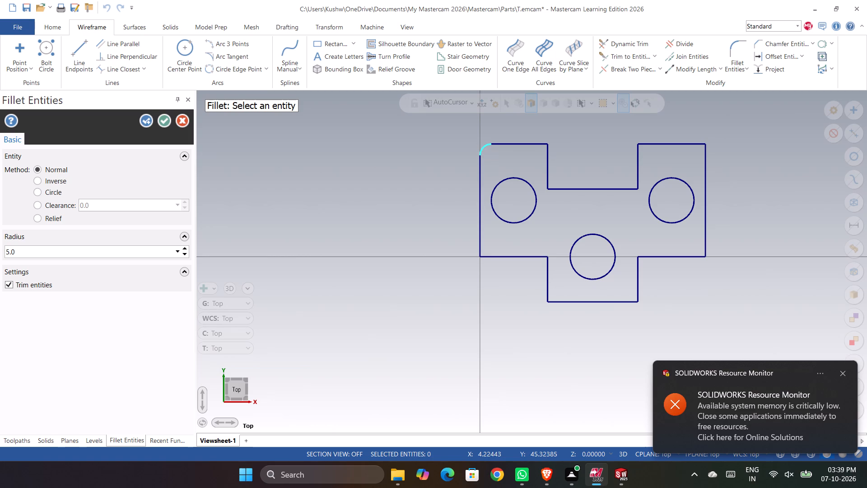
{"action": "left_click", "coordinate": [695, 154]}
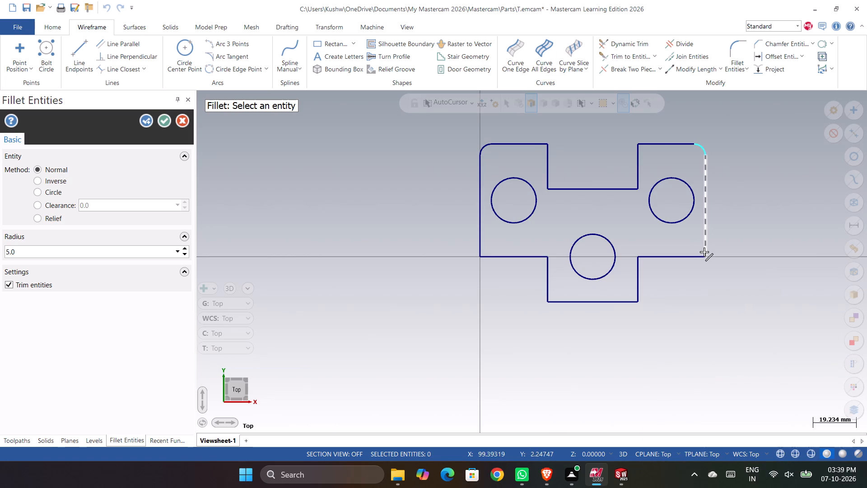
{"action": "left_click", "coordinate": [692, 244]}
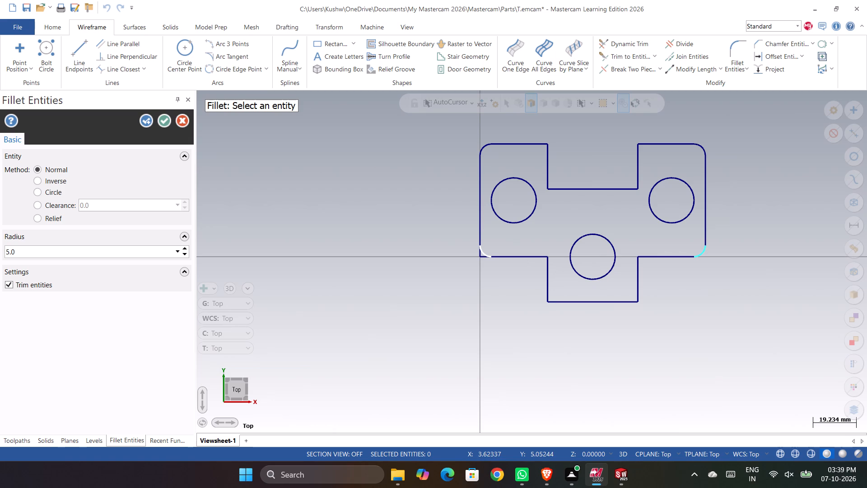
{"action": "left_click", "coordinate": [488, 245]}
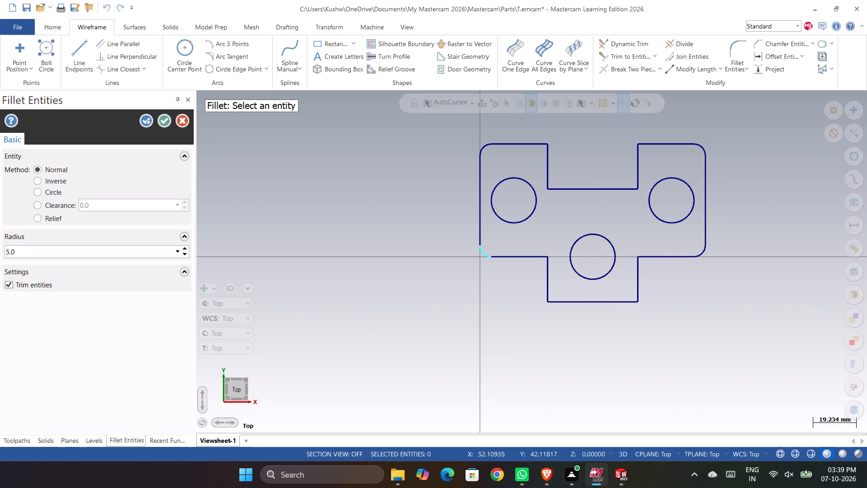
{"action": "left_click", "coordinate": [163, 123]}
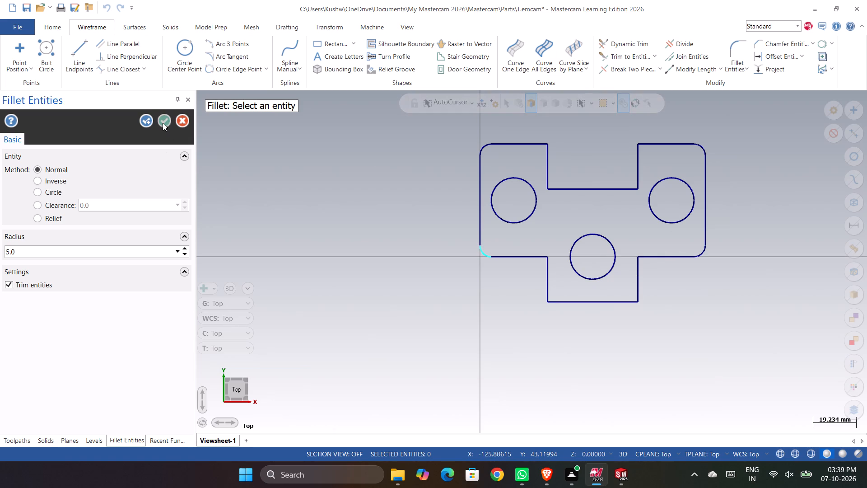
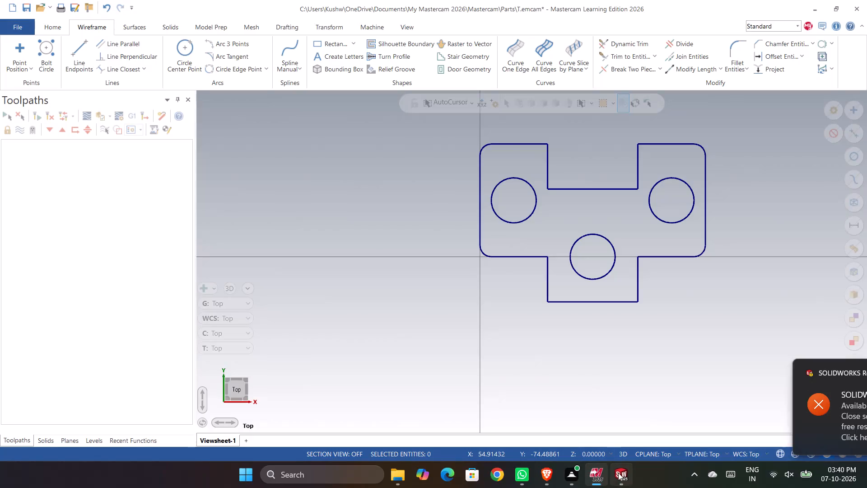
Switch to the spinning-top part in SOLIDWORKS.
{"action": "left_click", "coordinate": [620, 473]}
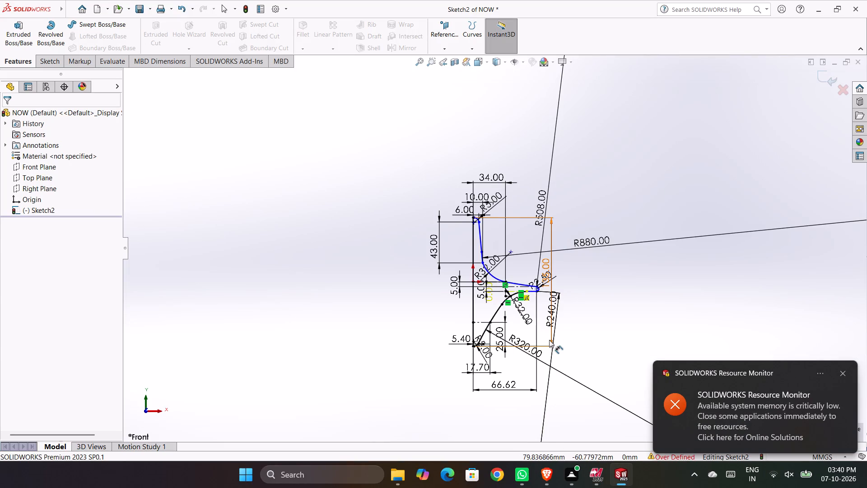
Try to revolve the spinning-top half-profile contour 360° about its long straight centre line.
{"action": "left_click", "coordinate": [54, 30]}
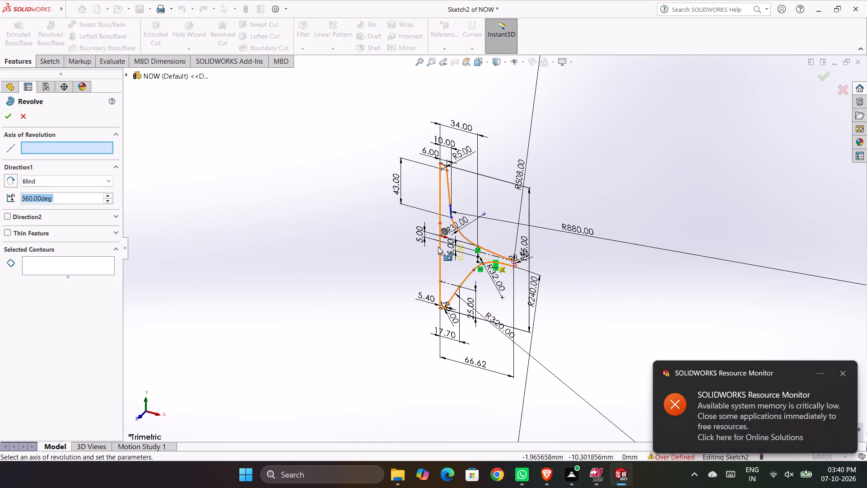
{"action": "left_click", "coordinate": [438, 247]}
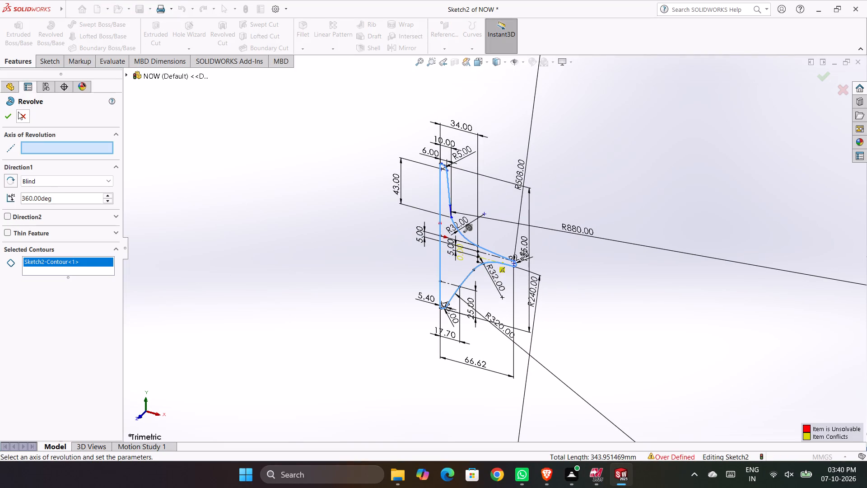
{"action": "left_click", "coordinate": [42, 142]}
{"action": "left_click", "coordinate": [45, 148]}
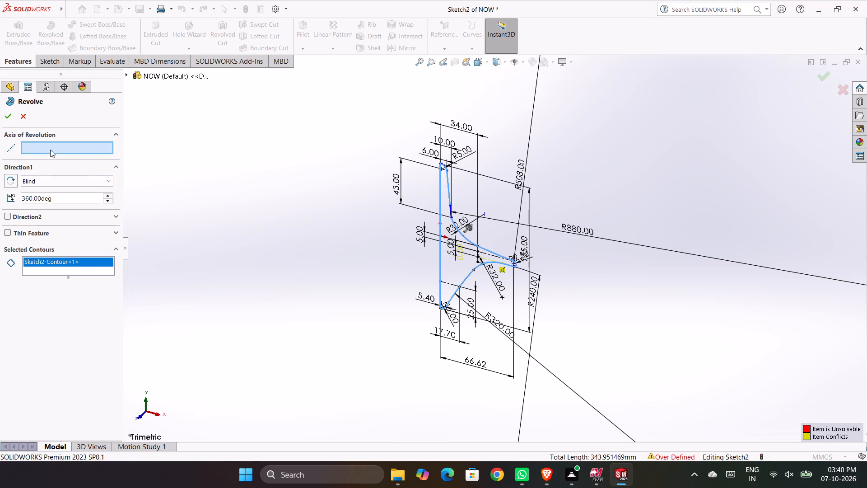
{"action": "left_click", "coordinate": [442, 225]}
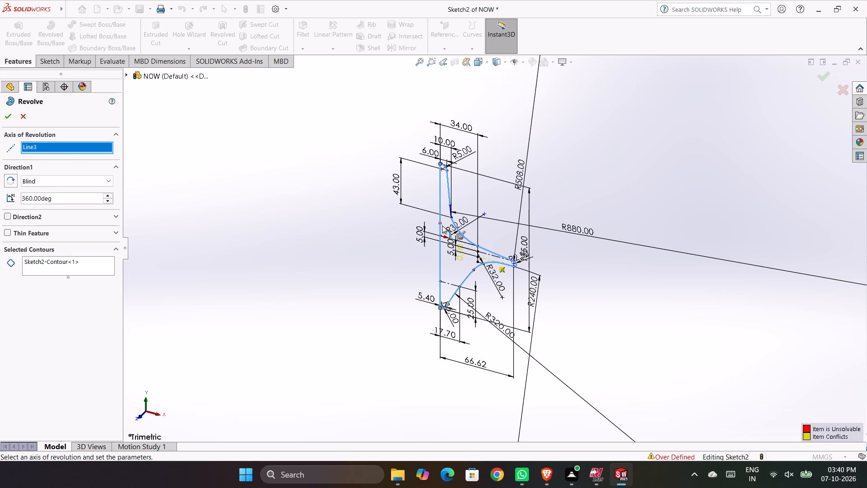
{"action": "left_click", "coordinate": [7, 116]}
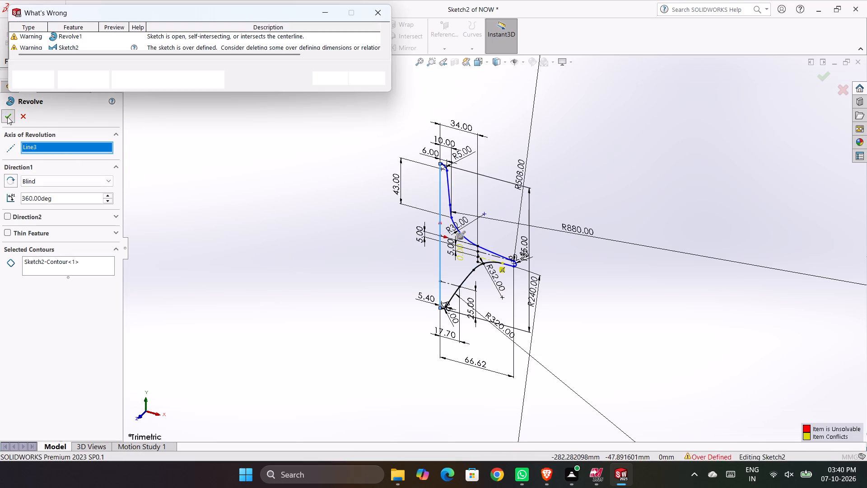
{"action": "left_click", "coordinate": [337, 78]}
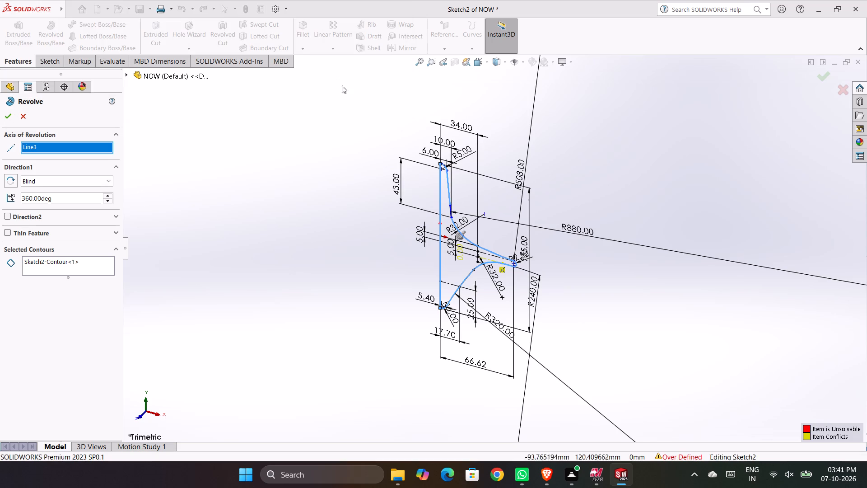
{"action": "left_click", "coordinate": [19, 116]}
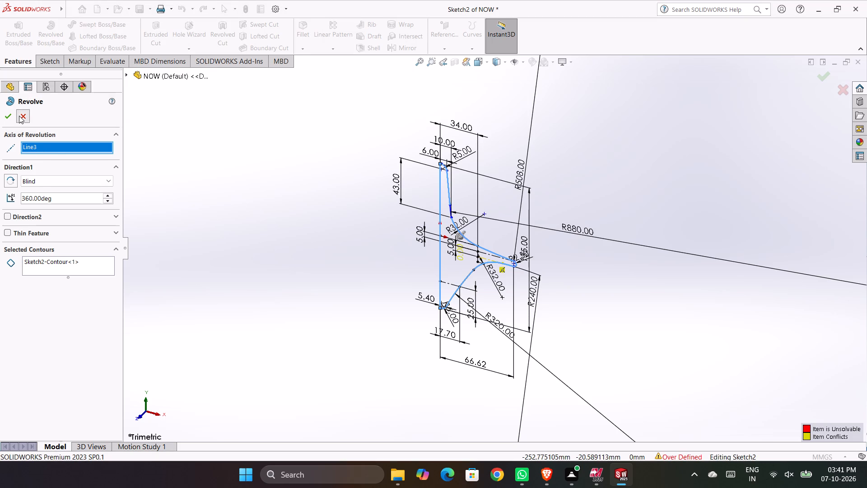
Delete the conflicting sketch relation where the lower R32 arc meets the R240 arc under the disc.
{"action": "middle_click_drag", "start_coordinate": [490, 314], "coordinate": [528, 287]}
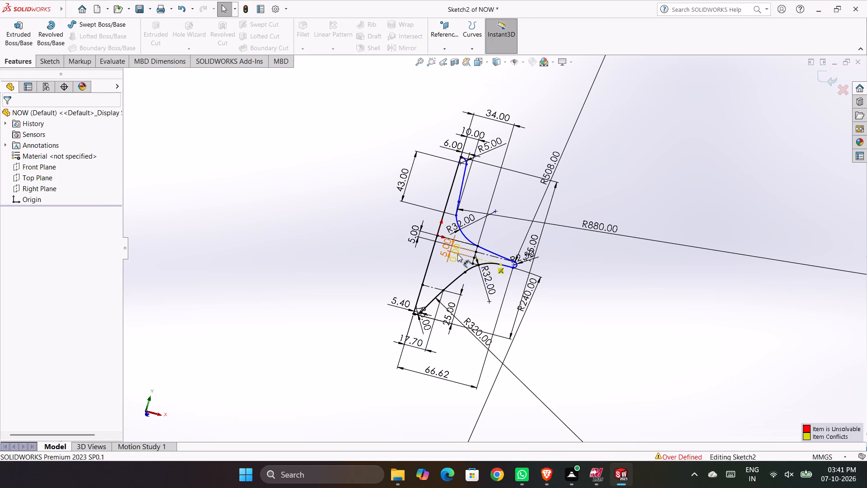
{"action": "left_click", "coordinate": [456, 259]}
{"action": "left_click", "coordinate": [500, 272]}
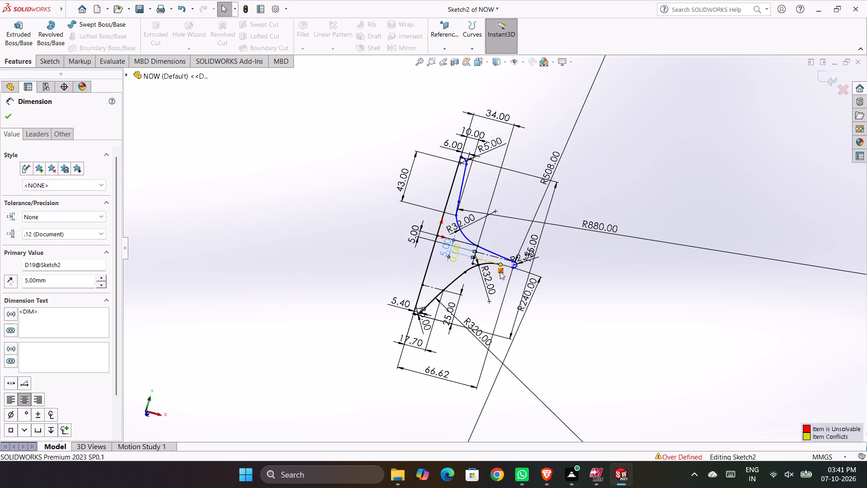
{"action": "key", "text": "Delete"}
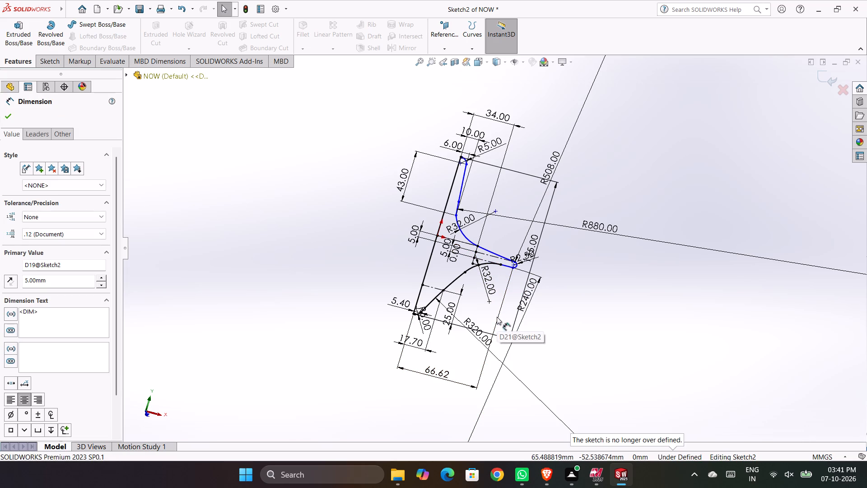
{"action": "left_click", "coordinate": [9, 116]}
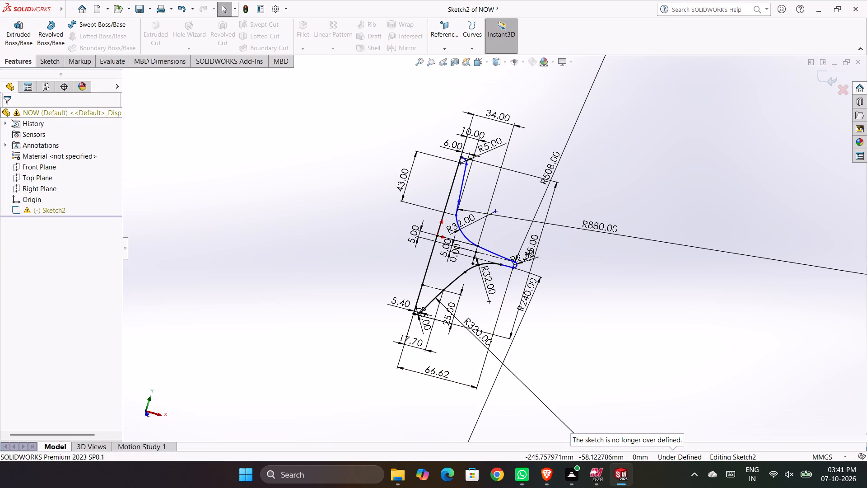
Revolve the enclosed half-profile region 360° about its long straight centre line to form the spinning top.
{"action": "left_click", "coordinate": [43, 32]}
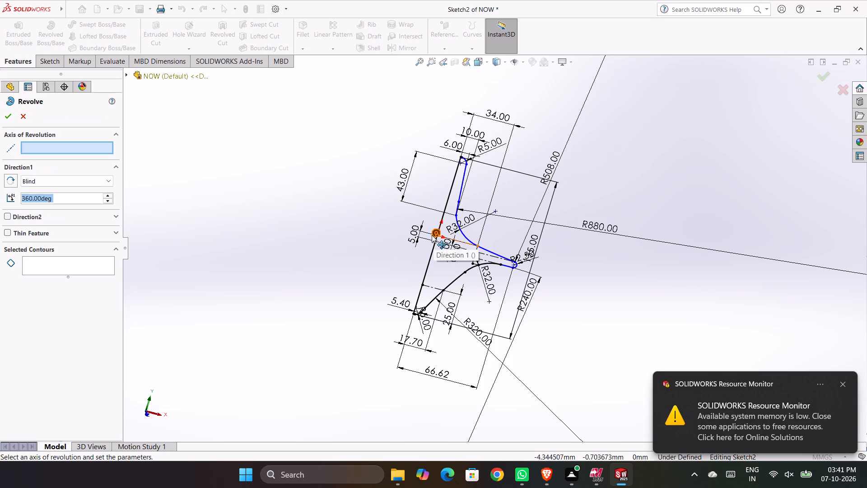
{"action": "left_click", "coordinate": [76, 262]}
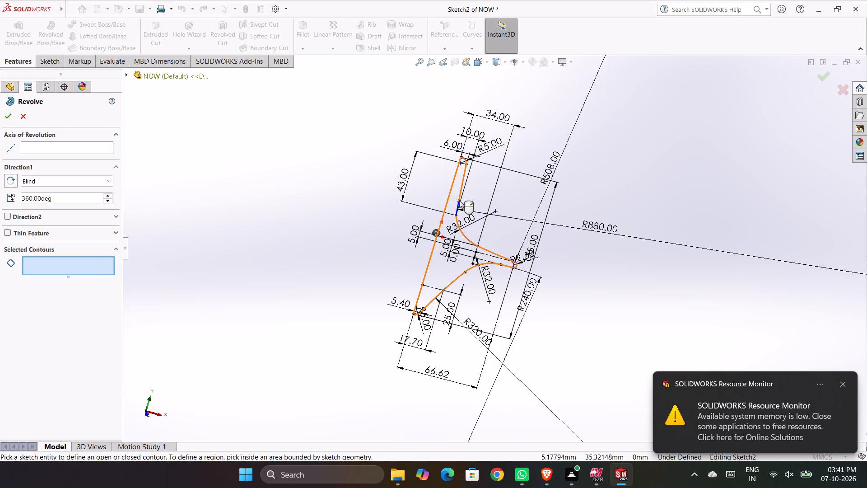
{"action": "left_click", "coordinate": [454, 192]}
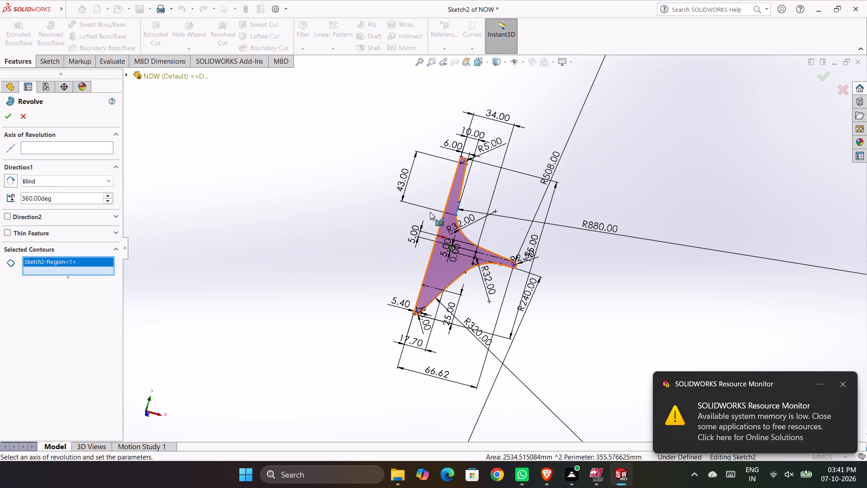
{"action": "left_click", "coordinate": [50, 147]}
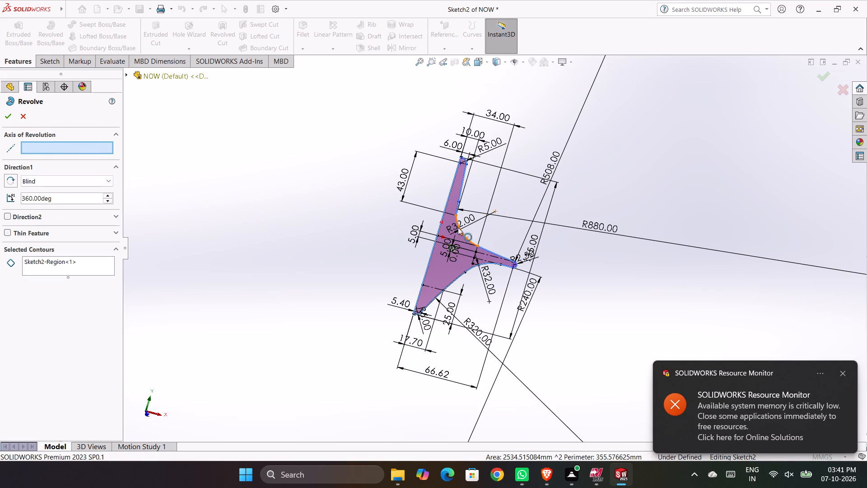
{"action": "left_click", "coordinate": [443, 216]}
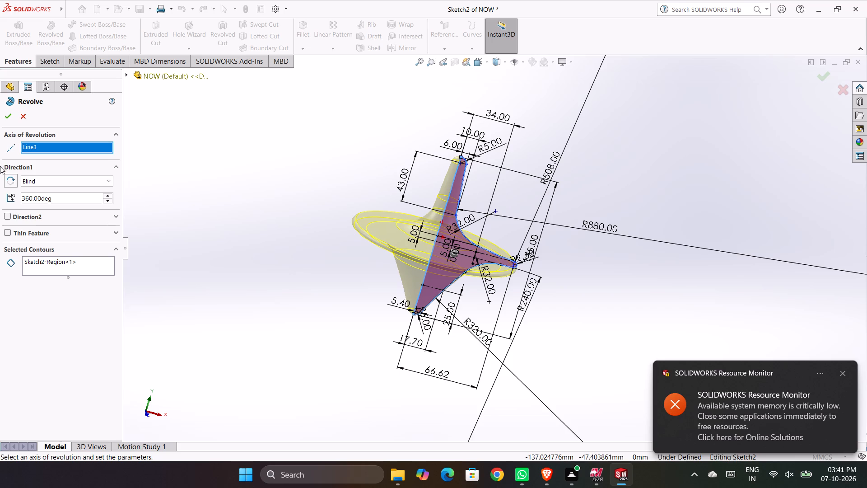
{"action": "left_click", "coordinate": [10, 116]}
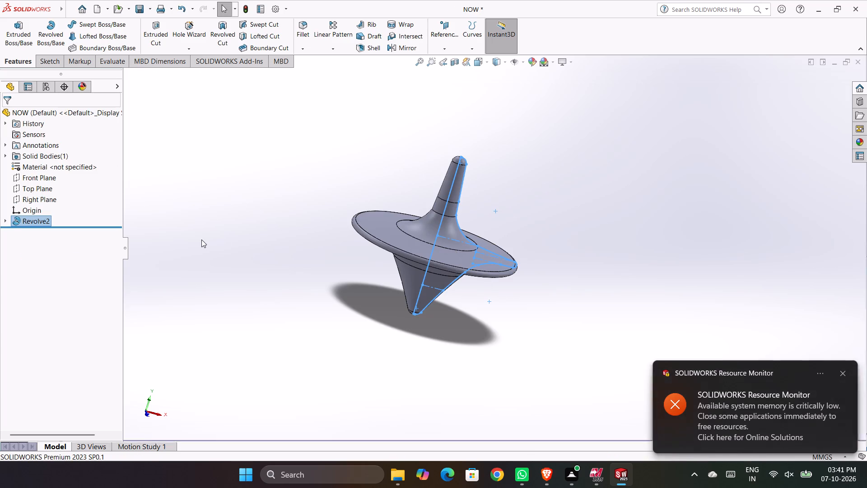
Examine the revolved spinning top from the side, from below and in isometric view.
{"action": "middle_click_drag", "start_coordinate": [545, 328], "coordinate": [349, 243]}
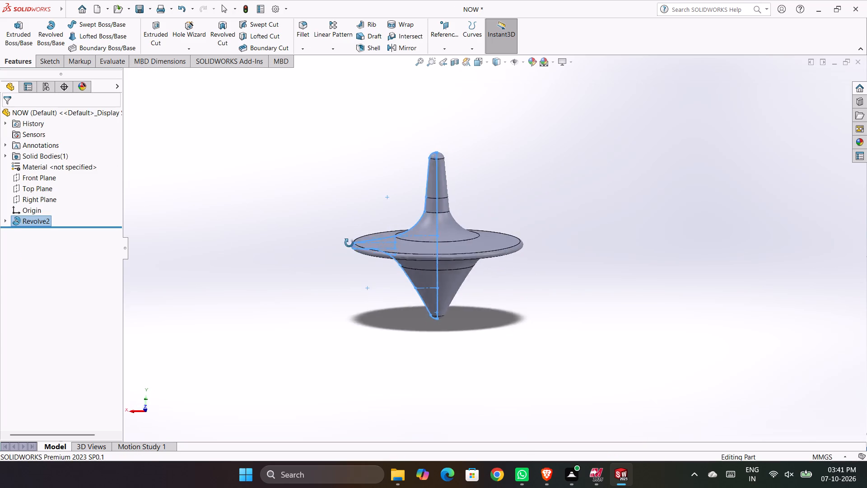
{"action": "middle_click_drag", "start_coordinate": [349, 243], "coordinate": [409, 257]}
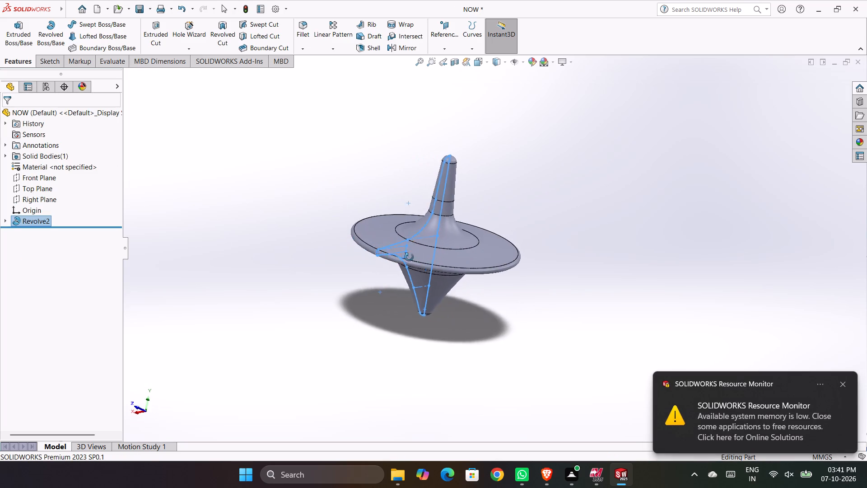
{"action": "middle_click_drag", "start_coordinate": [409, 257], "coordinate": [329, 202]}
{"action": "left_click", "coordinate": [614, 250]}
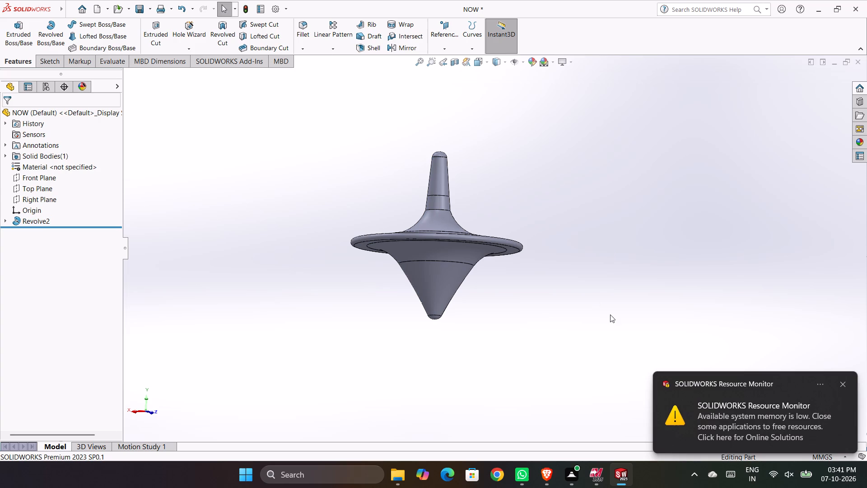
{"action": "left_click", "coordinate": [837, 384]}
{"action": "scroll", "coordinate": [623, 281], "scroll_direction": "up", "scroll_amount": 4}
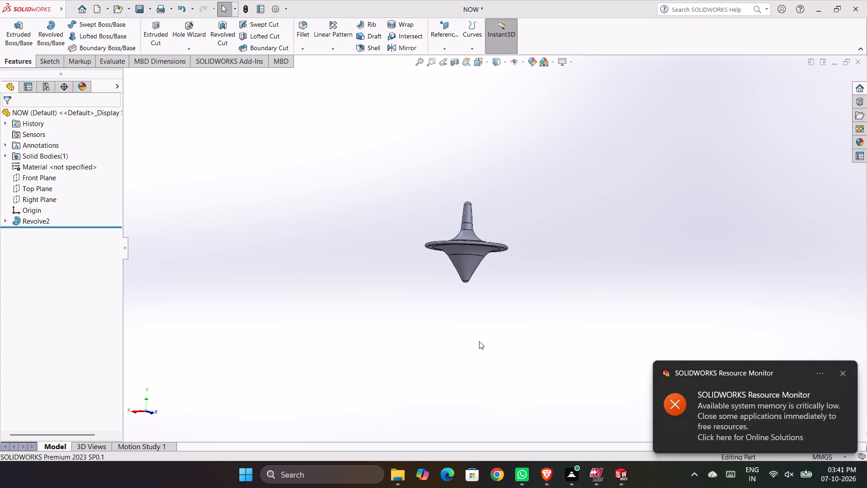
{"action": "key", "text": "f"}
{"action": "key", "text": "f"}
{"action": "left_click", "coordinate": [840, 368]}
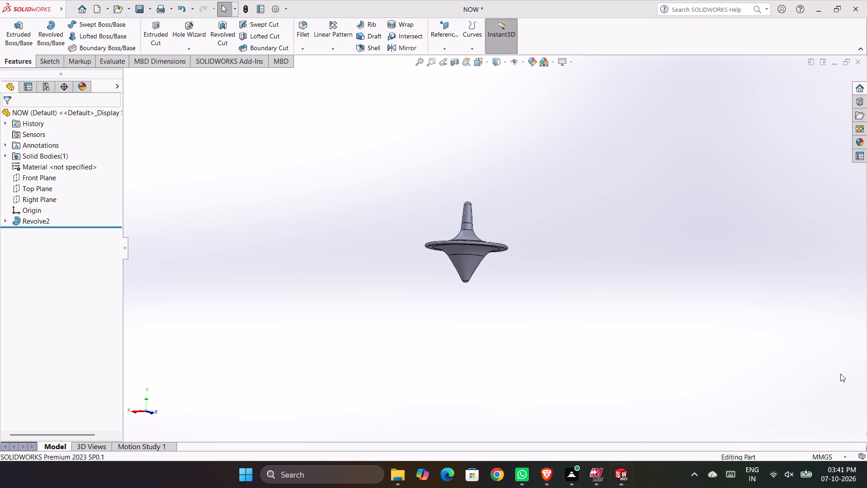
{"action": "key", "text": "ctrl+7"}
{"action": "middle_click_drag", "start_coordinate": [531, 376], "coordinate": [561, 355]}
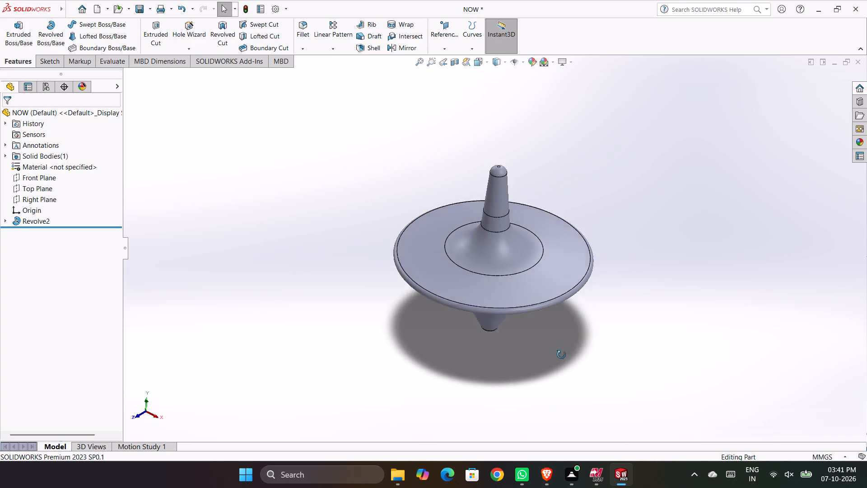
{"action": "middle_click_drag", "start_coordinate": [561, 355], "coordinate": [615, 331]}
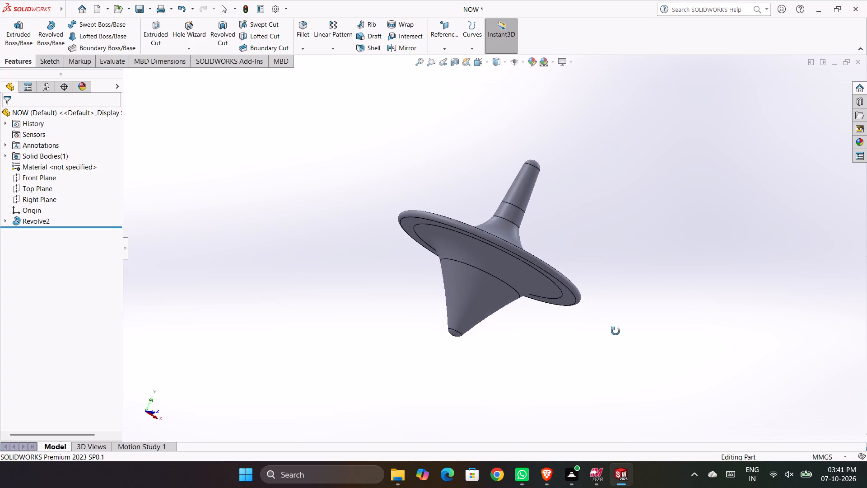
{"action": "middle_click_drag", "start_coordinate": [615, 331], "coordinate": [641, 372]}
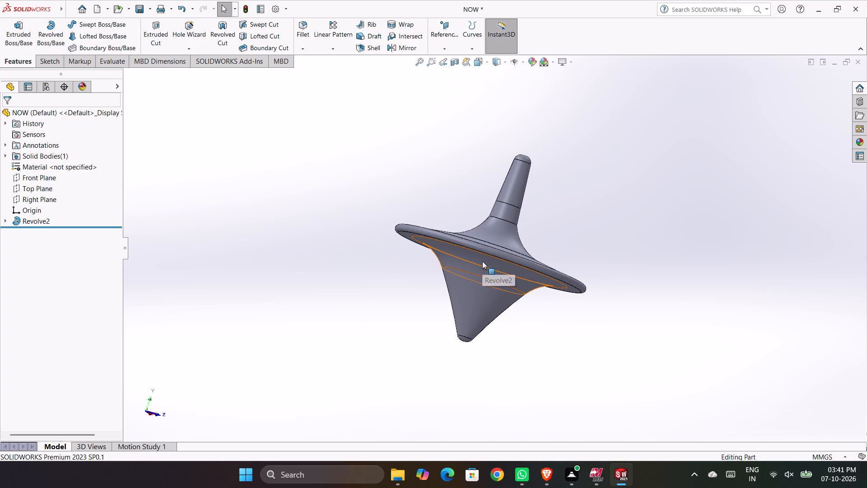
Save the spinning-top part under its existing name.
{"action": "key", "text": "ctrl+s"}
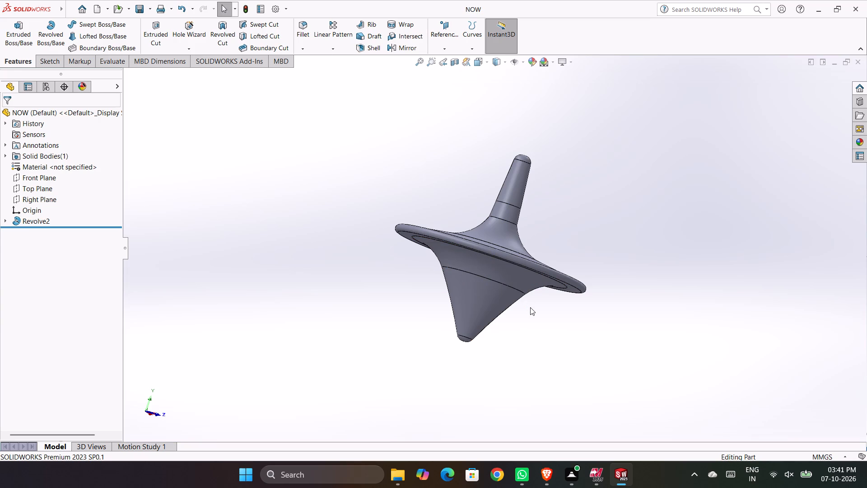
Save the spinning-top part in the Fuji folder under the new name Symmetrical Revolved Component.
{"action": "left_click", "coordinate": [151, 12]}
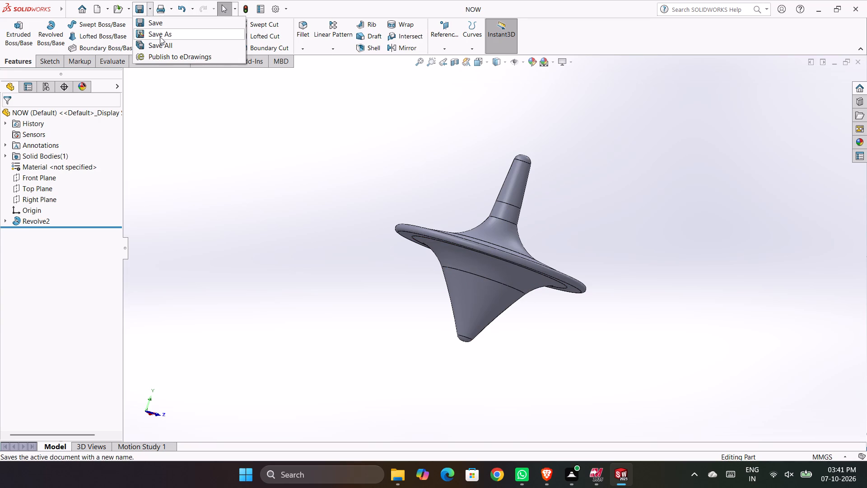
{"action": "left_click", "coordinate": [160, 37]}
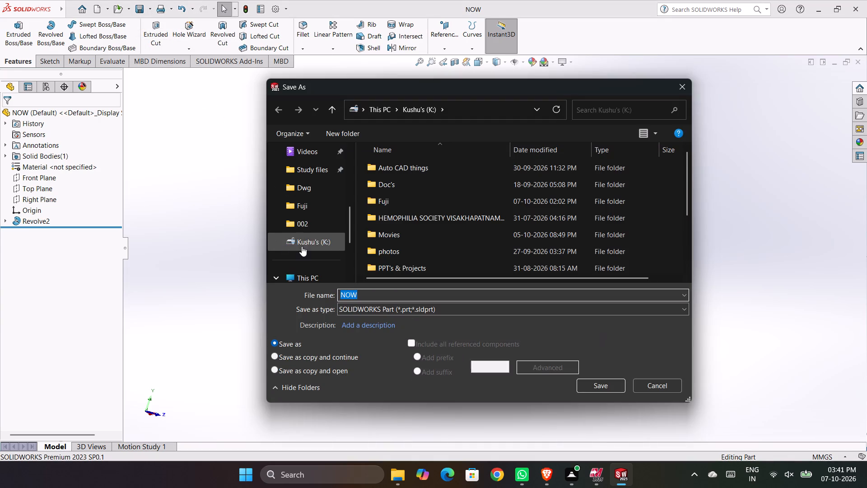
{"action": "left_click", "coordinate": [312, 199]}
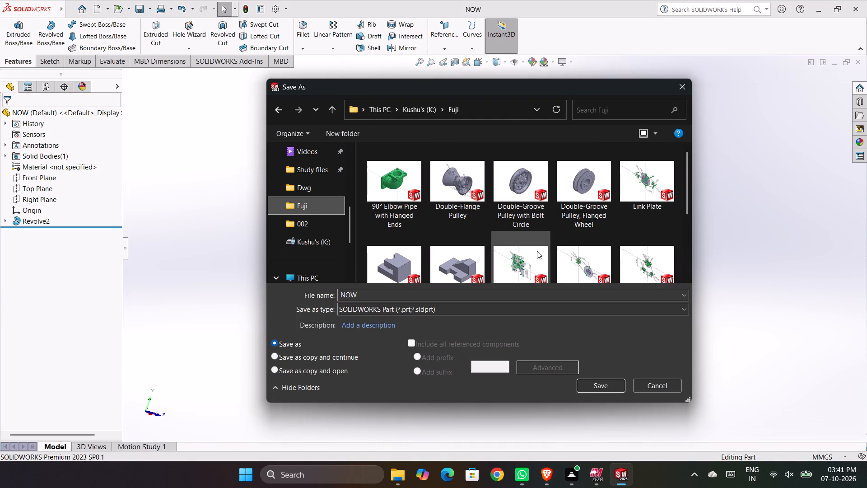
{"action": "scroll", "coordinate": [542, 230], "scroll_direction": "down", "scroll_amount": 10}
{"action": "left_click_drag", "start_coordinate": [459, 294], "coordinate": [297, 298]}
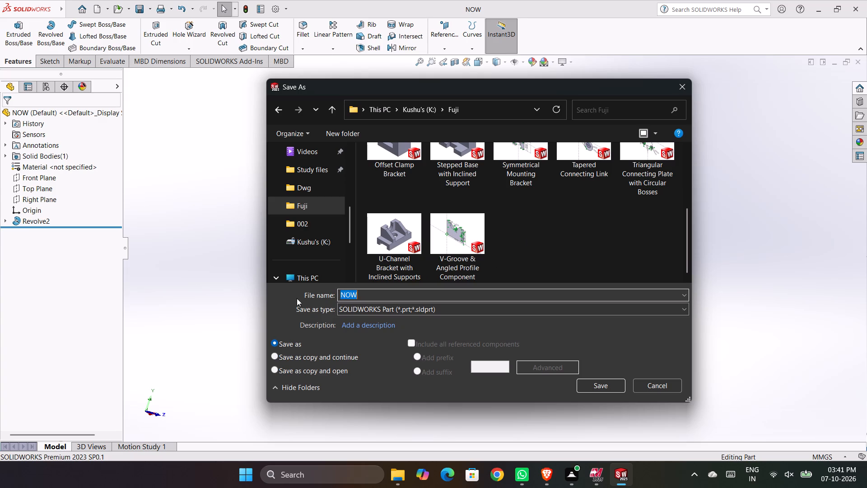
{"action": "left_click_drag", "start_coordinate": [297, 298], "coordinate": [296, 298]}
{"action": "key", "text": "super+period"}
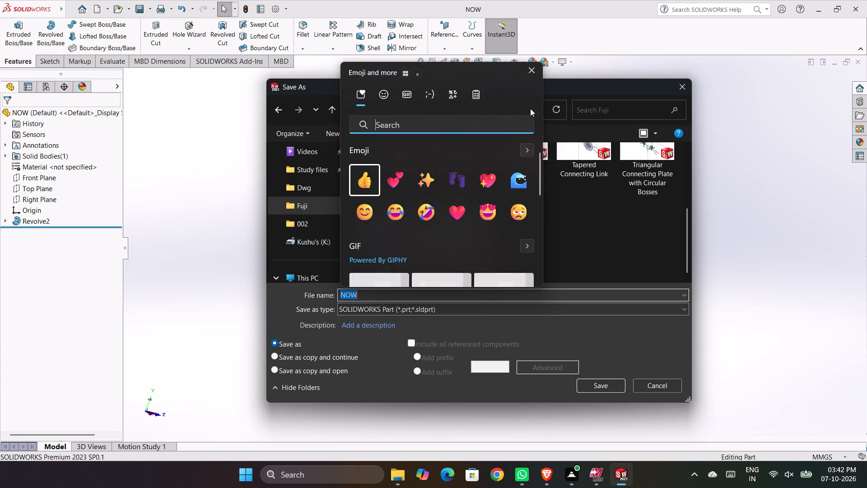
{"action": "left_click", "coordinate": [469, 96]}
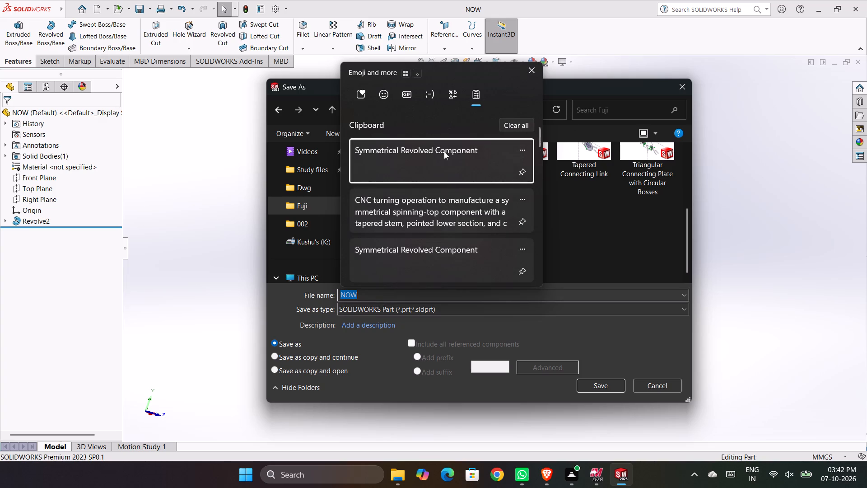
{"action": "left_click", "coordinate": [437, 167]}
{"action": "key", "text": "ctrl+v"}
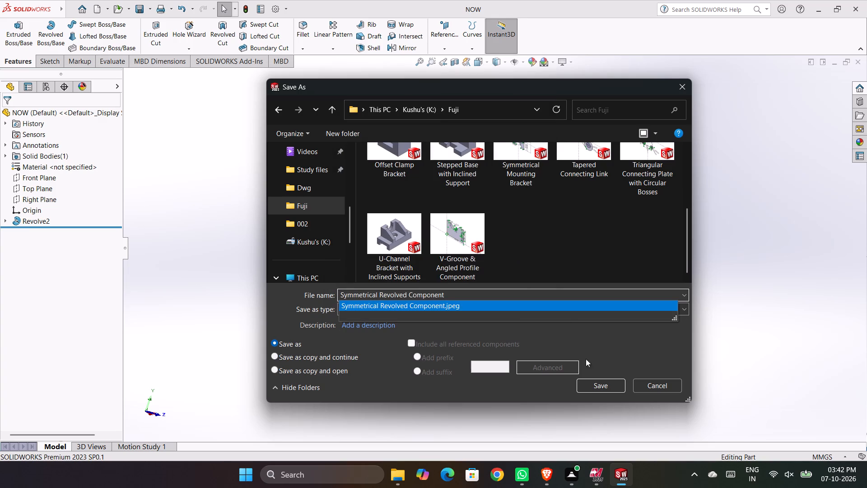
{"action": "left_click", "coordinate": [591, 387]}
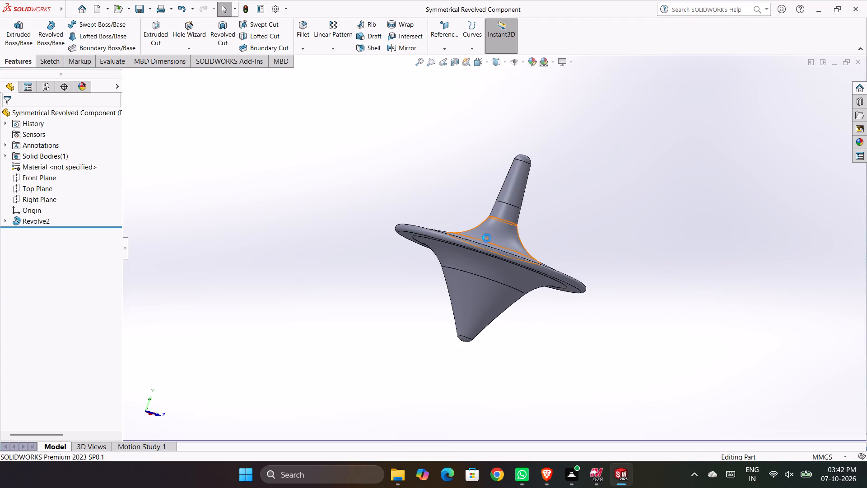
Export the part as an Adobe PDF named Symmetrical Revolved Component in the Fuji folder.
{"action": "left_click", "coordinate": [148, 8]}
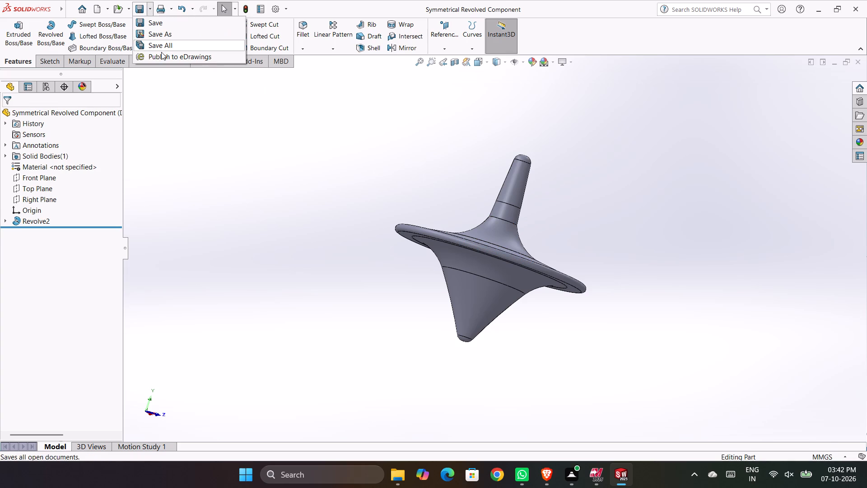
{"action": "left_click", "coordinate": [166, 31]}
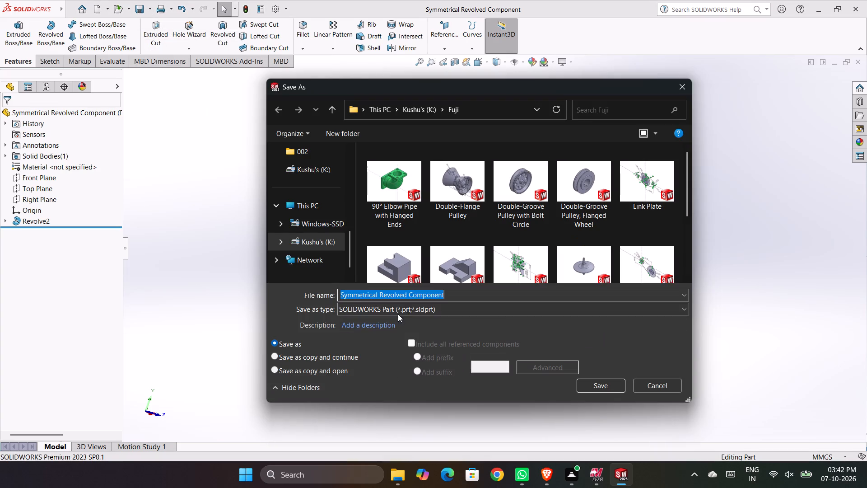
{"action": "left_click", "coordinate": [413, 308]}
{"action": "left_click", "coordinate": [451, 96]}
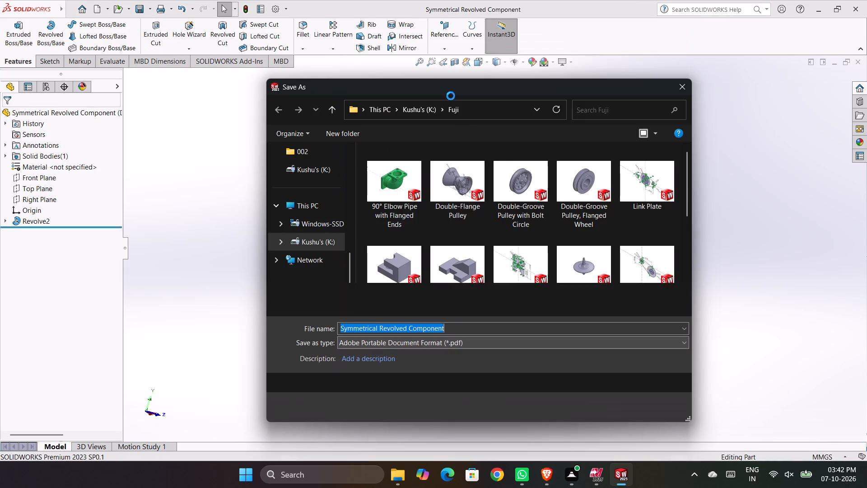
{"action": "scroll", "coordinate": [501, 255], "scroll_direction": "down", "scroll_amount": 12}
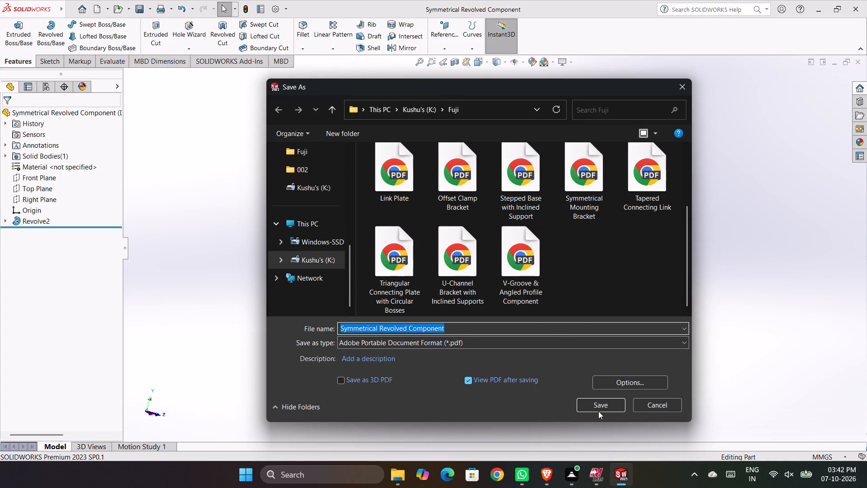
{"action": "left_click", "coordinate": [596, 406]}
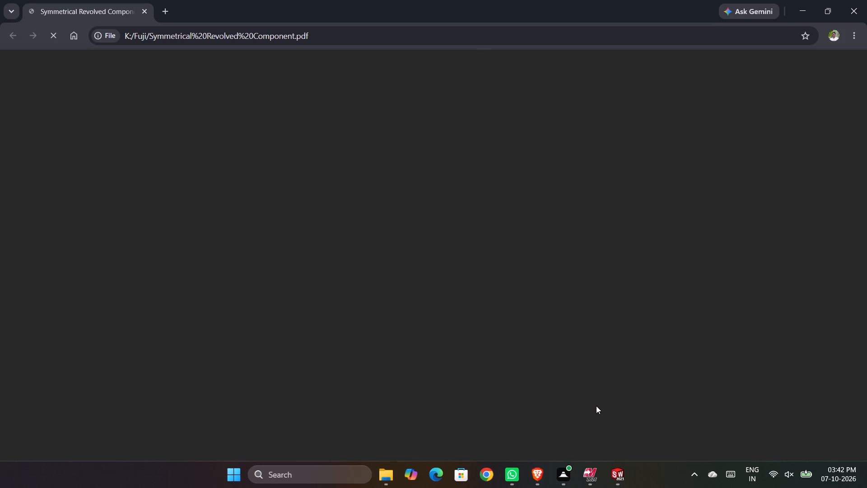
Check the spinning-top image in the exported PDF and close the PDF viewer.
{"action": "scroll", "coordinate": [523, 379], "scroll_direction": "up", "scroll_amount": 4}
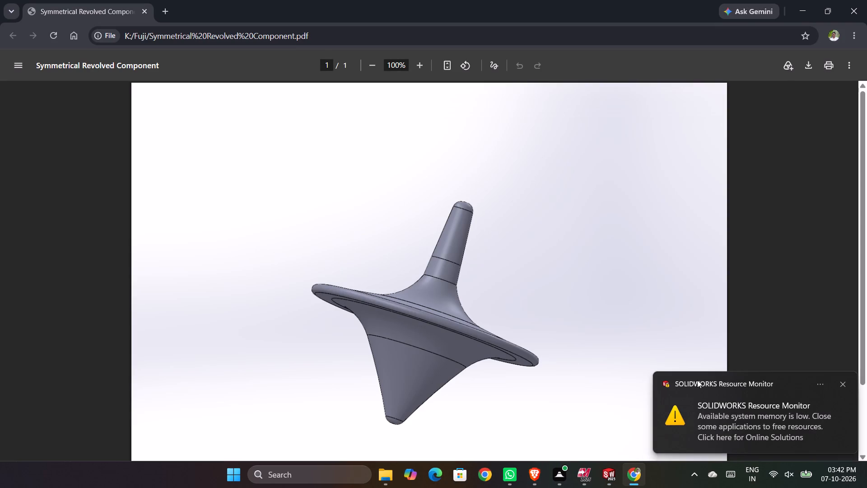
{"action": "left_click", "coordinate": [845, 382]}
{"action": "scroll", "coordinate": [630, 357], "scroll_direction": "up", "scroll_amount": 4}
{"action": "middle_click_drag", "start_coordinate": [630, 357], "coordinate": [629, 342]}
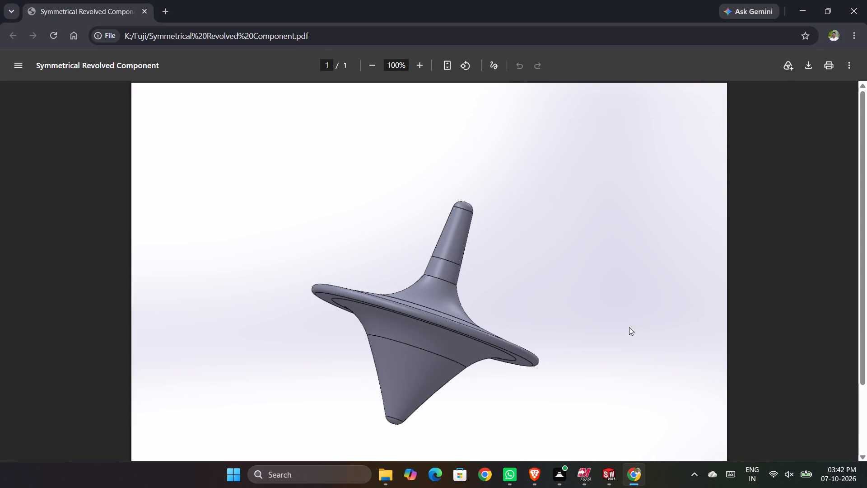
{"action": "left_click", "coordinate": [857, 1]}
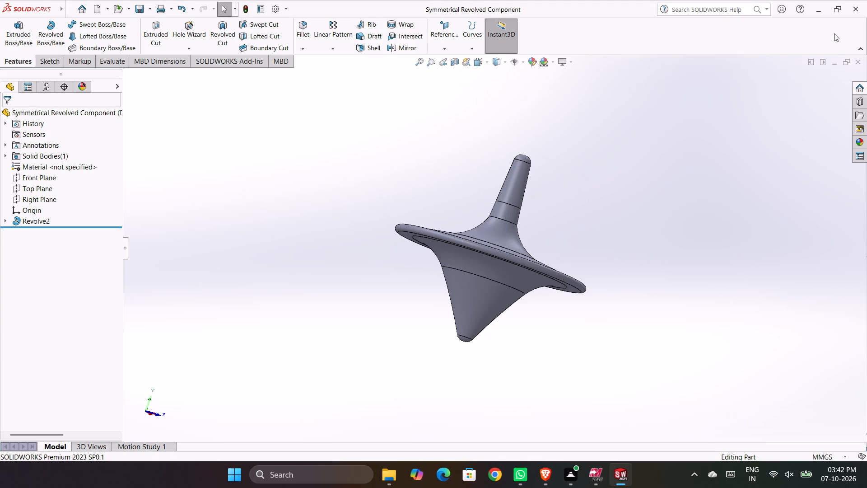